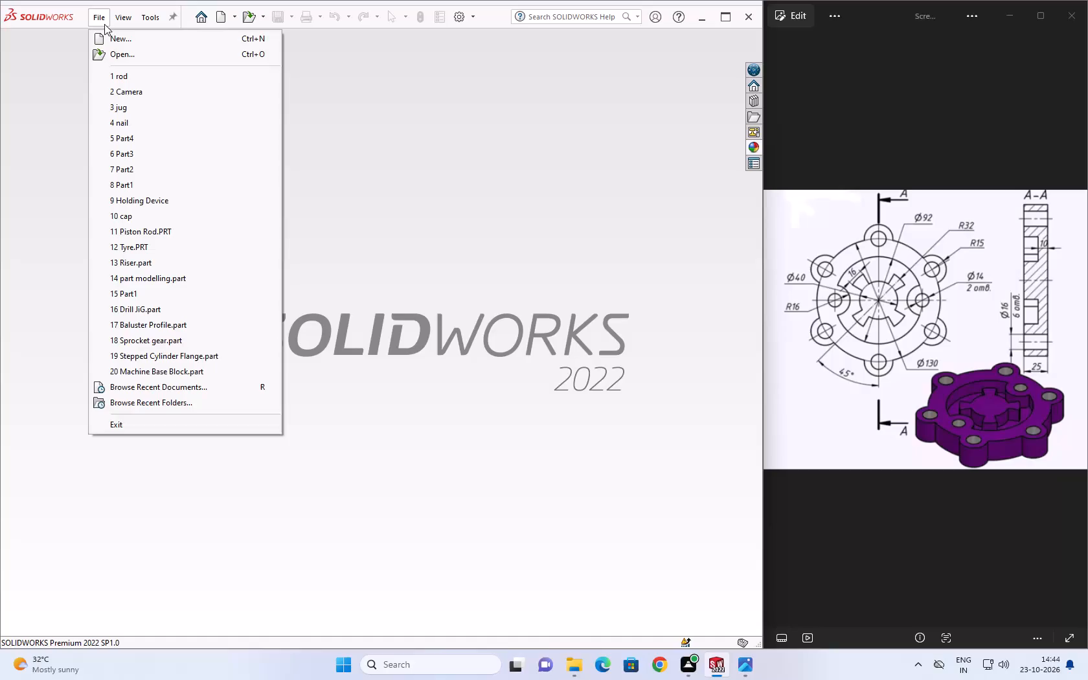
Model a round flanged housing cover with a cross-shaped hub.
Create a new part document.
click(113, 34)
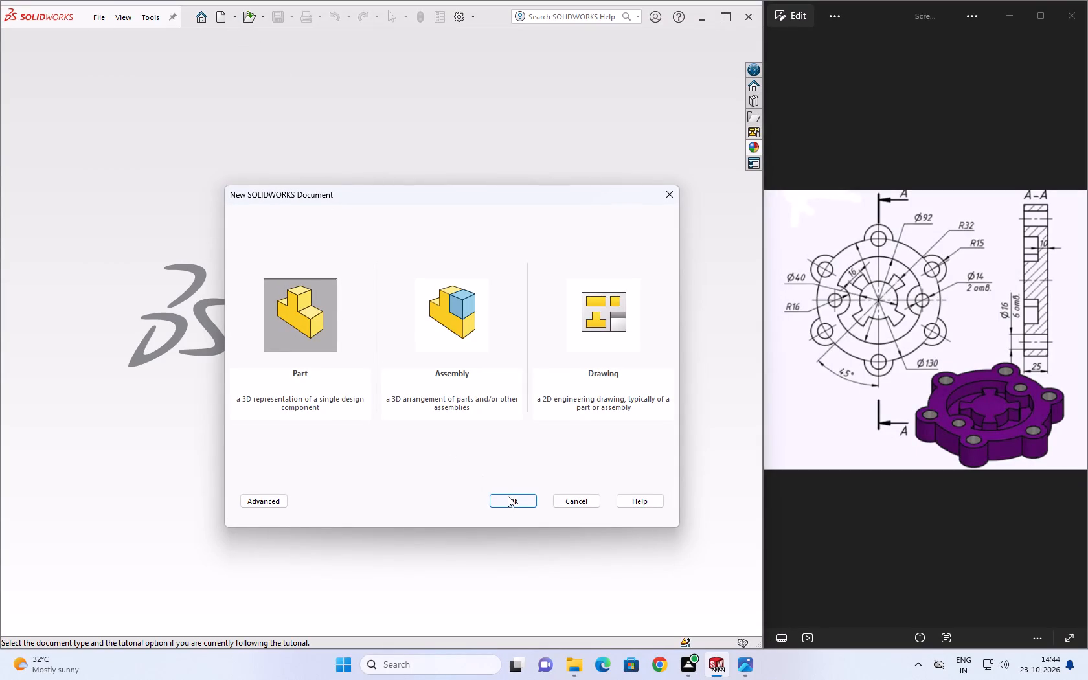
click(510, 497)
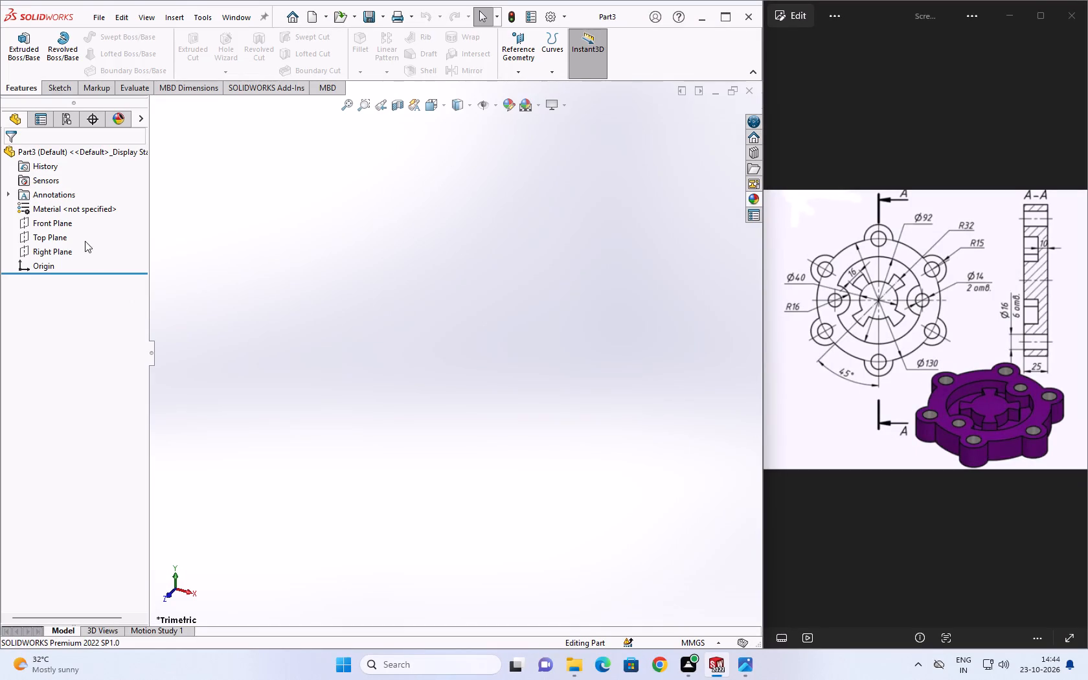
Start a sketch on the Front Plane and draw a circle centred on the origin with a 660 mm radius.
click(58, 222)
click(121, 202)
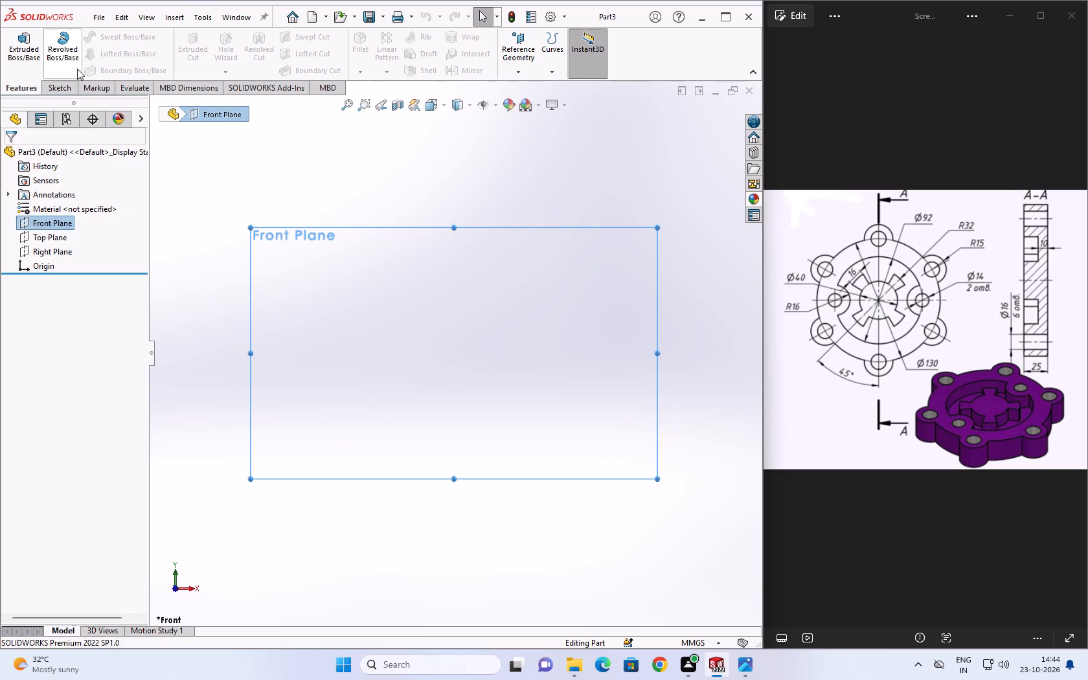
click(64, 82)
click(113, 36)
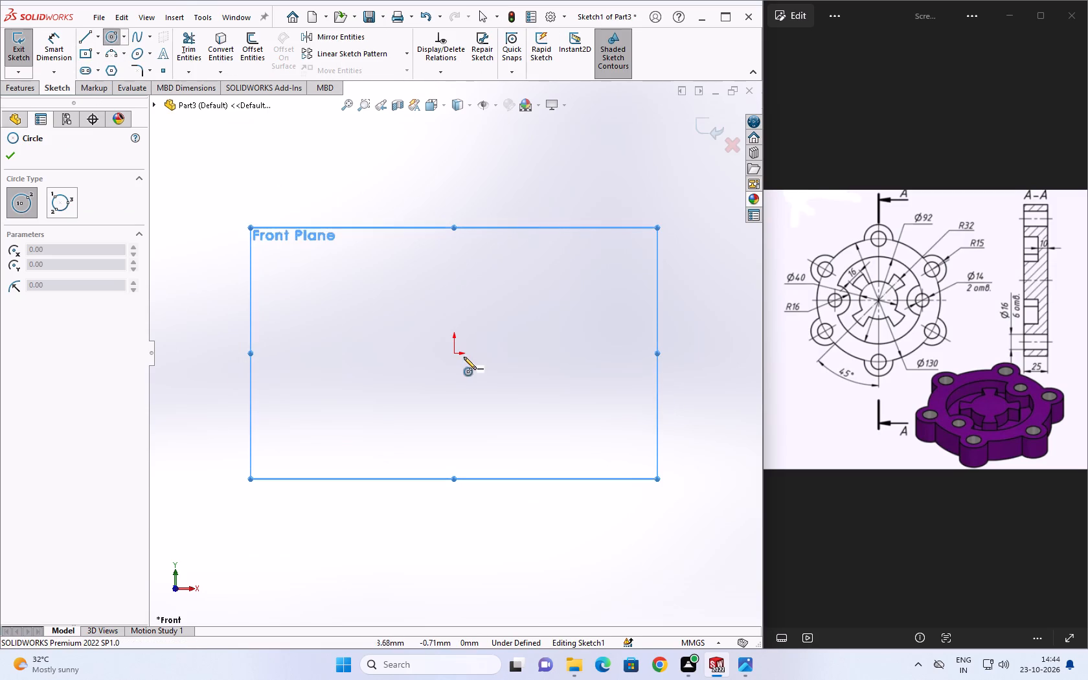
click(457, 354)
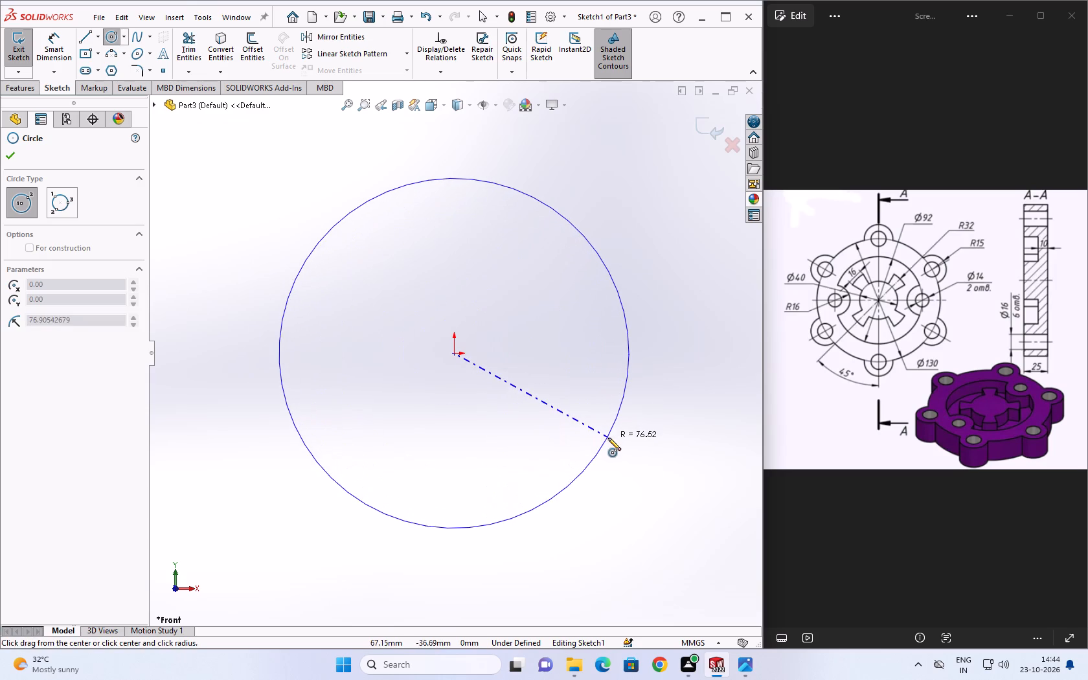
click(608, 438)
text(1320/)
key(BackSpace)
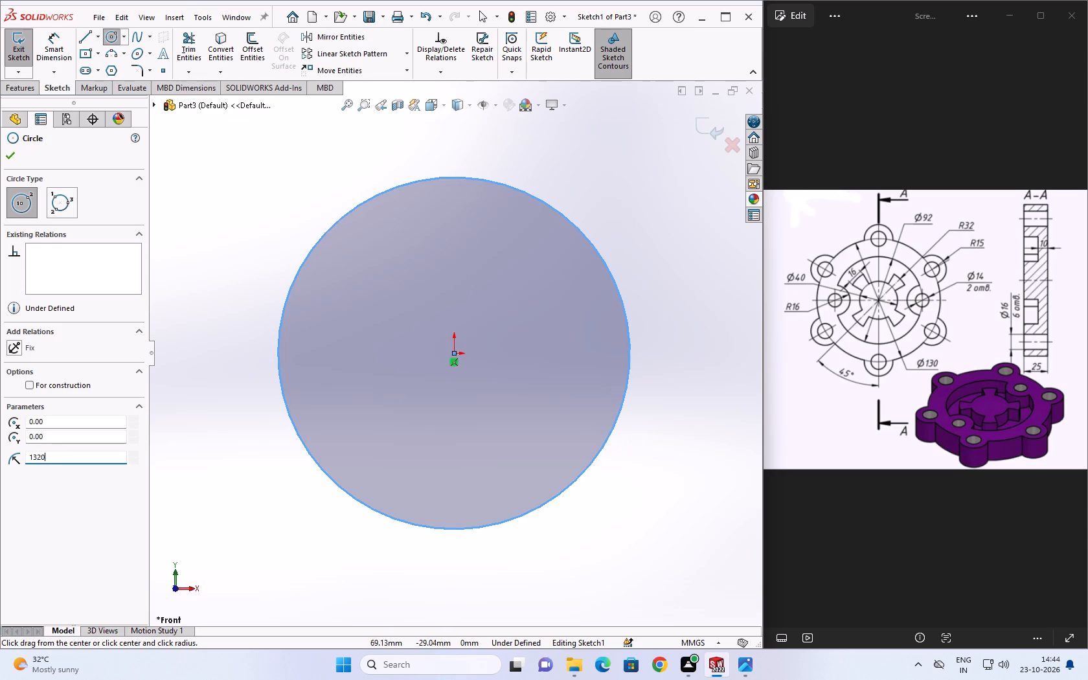
key(BackSpace)
key(0)
text(/2)
key(Return)
Set the origin-centred circle's radius to 65 mm and finish the Circle command.
scroll(601, 367, down, 7)
scroll(596, 370, up, 14)
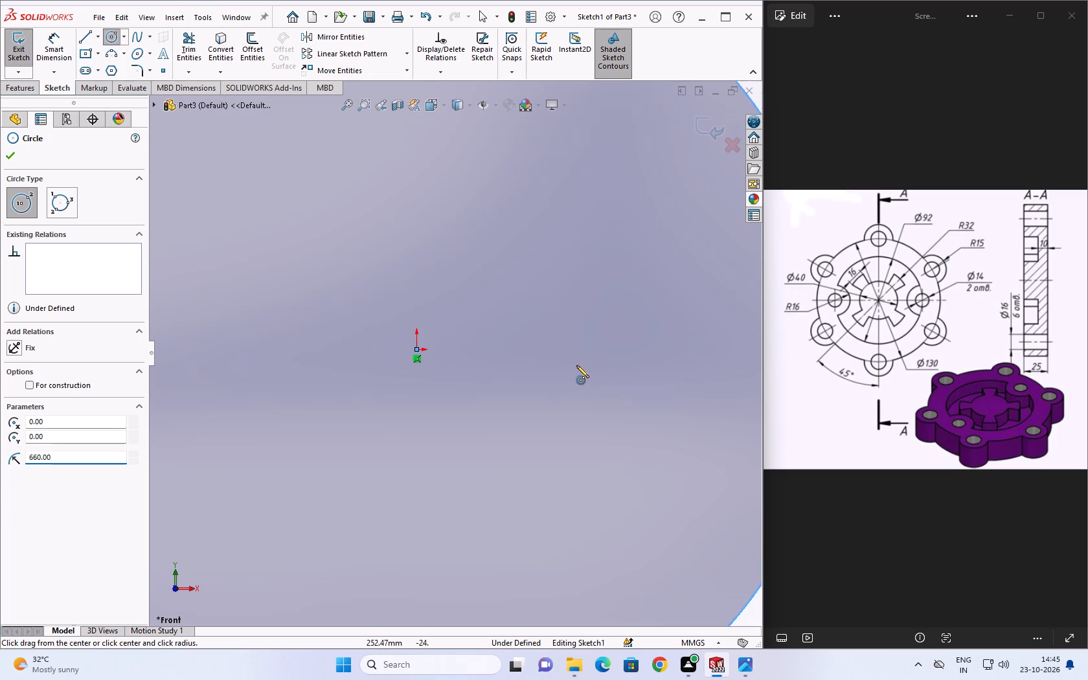
scroll(572, 365, up, 8)
scroll(508, 368, down, 3)
scroll(508, 368, up, 1)
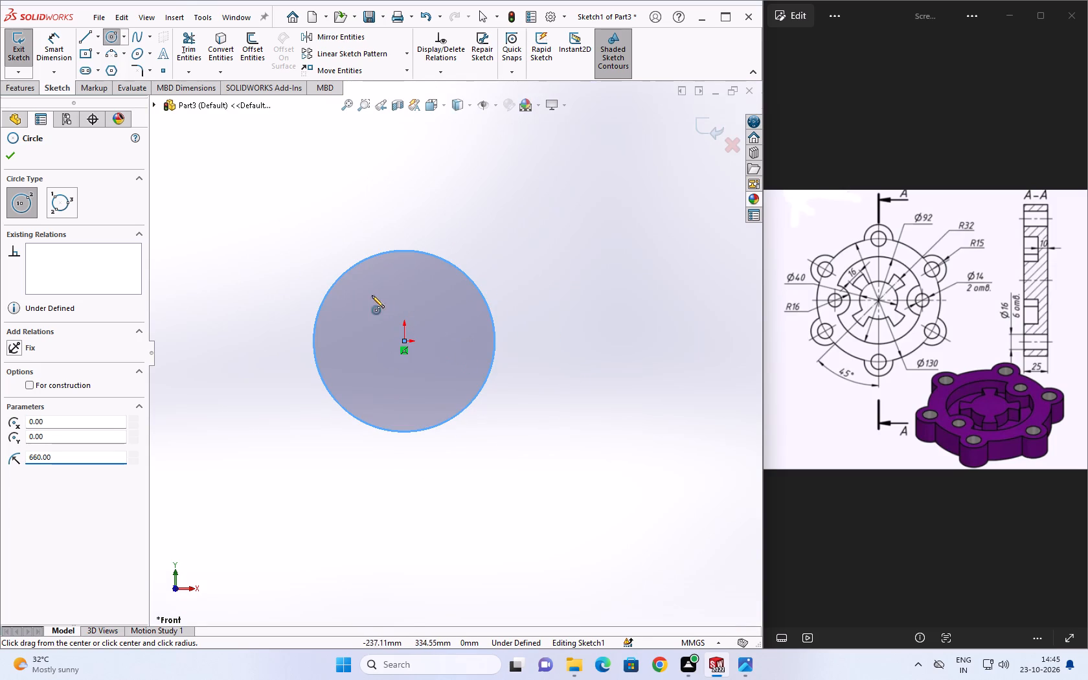
drag(78, 455, 0, 449)
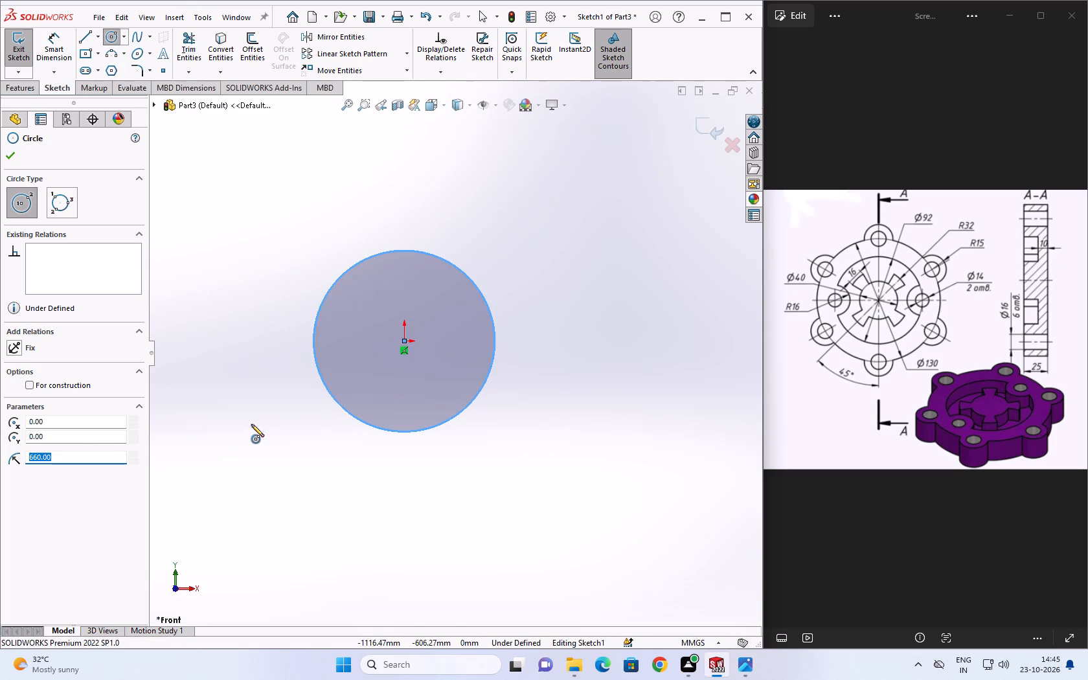
text(130/2)
key(Return)
scroll(414, 338, down, 12)
scroll(418, 398, down, 1)
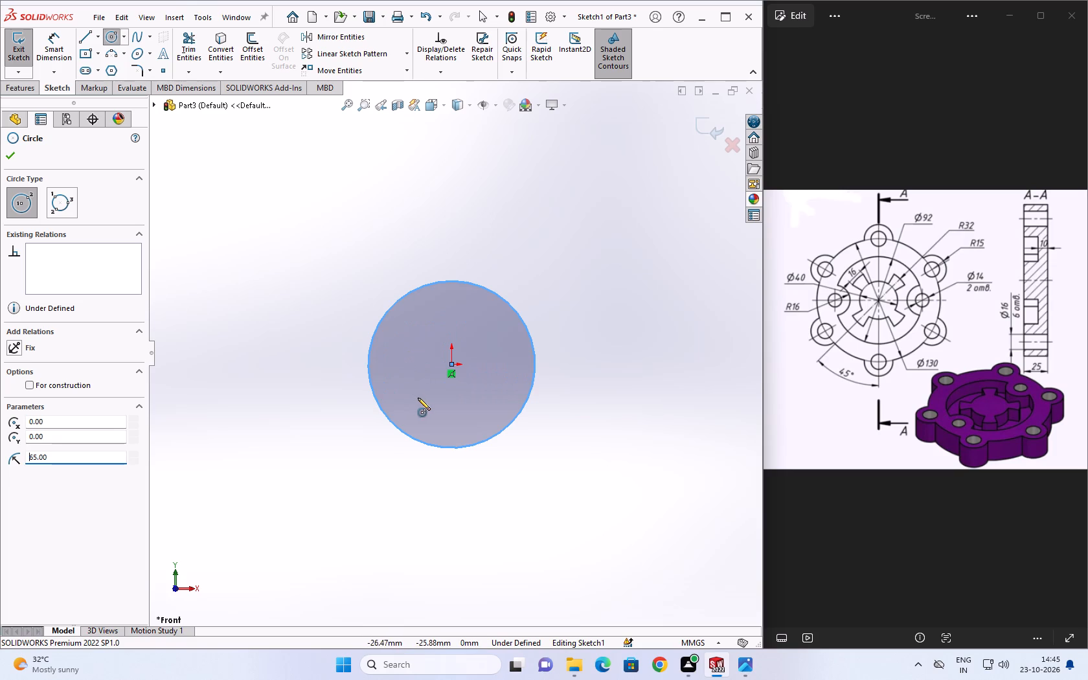
key(Escape)
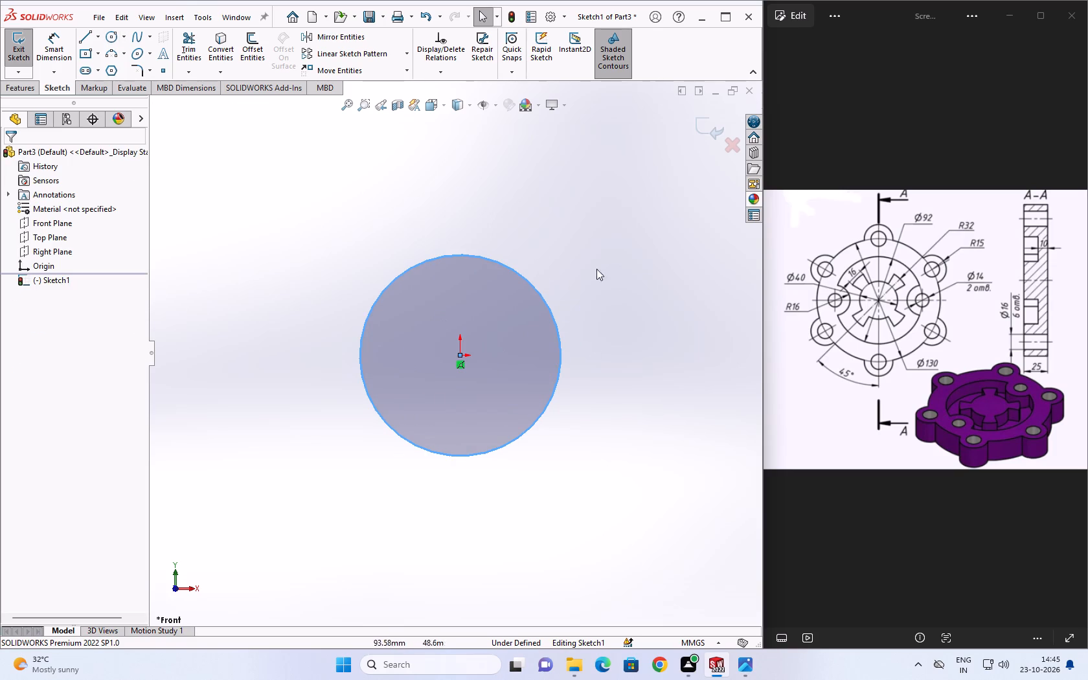
Draw a circle of 8 mm radius centred on the top quadrant point of the 65 mm radius circle.
click(115, 38)
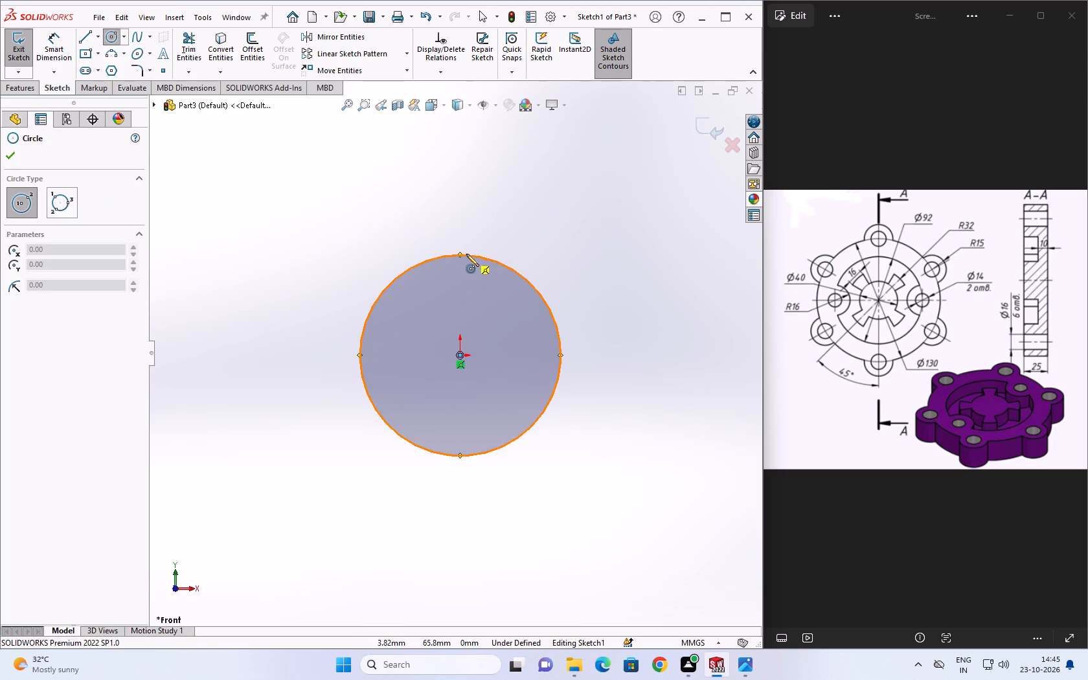
click(459, 255)
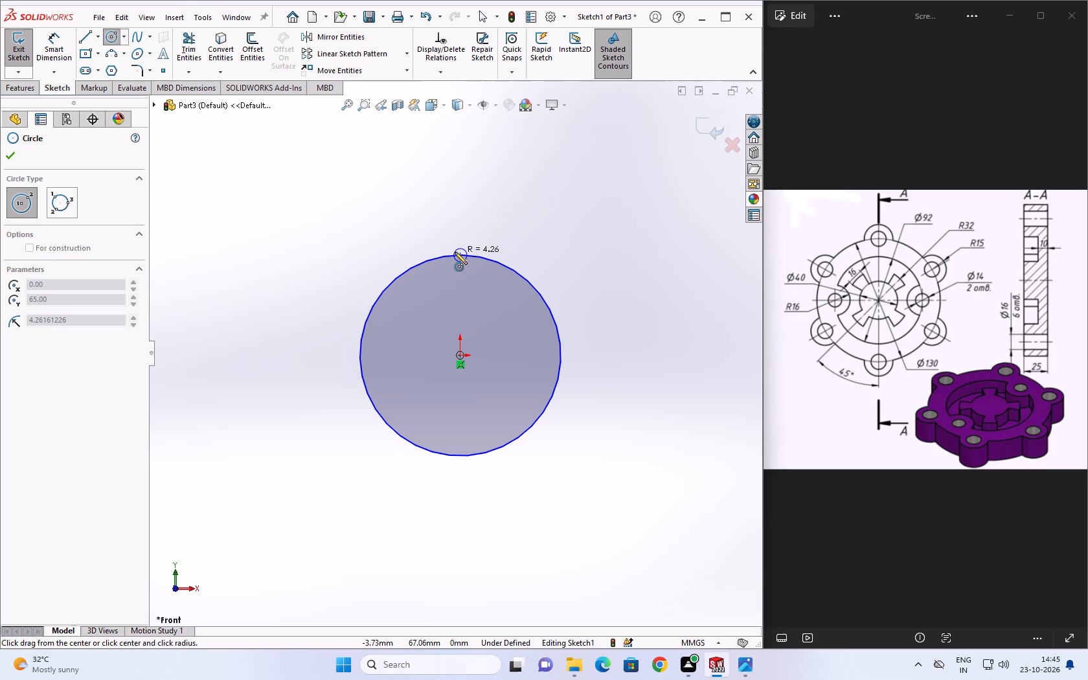
click(457, 289)
key(8)
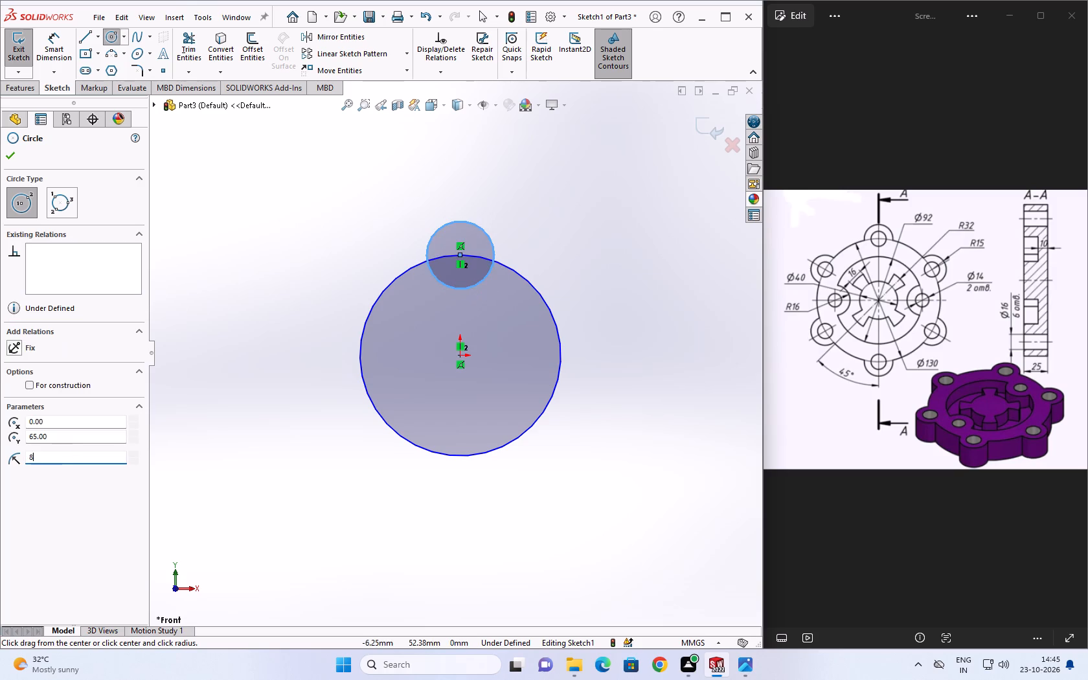
key(Return)
scroll(550, 231, down, 1)
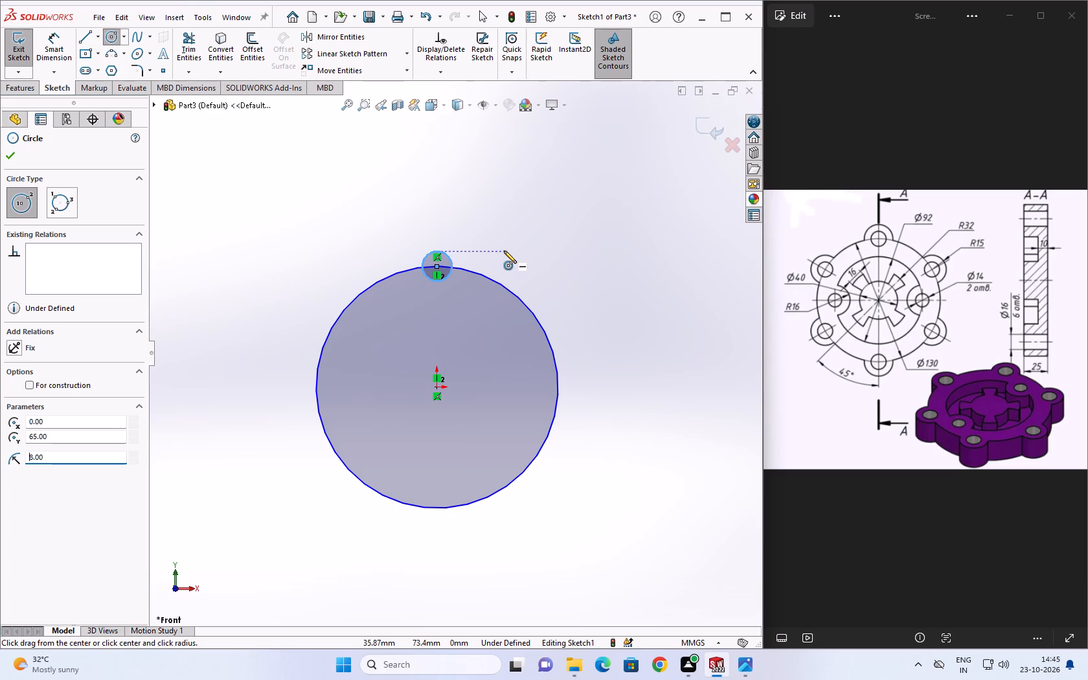
key(Escape)
key(Escape)
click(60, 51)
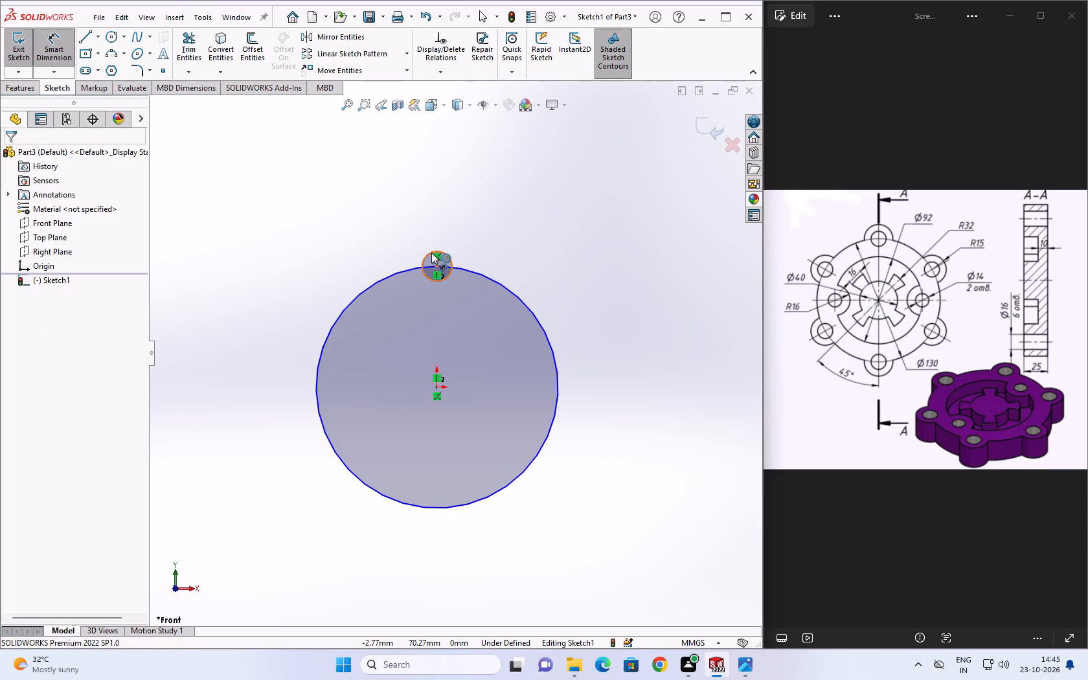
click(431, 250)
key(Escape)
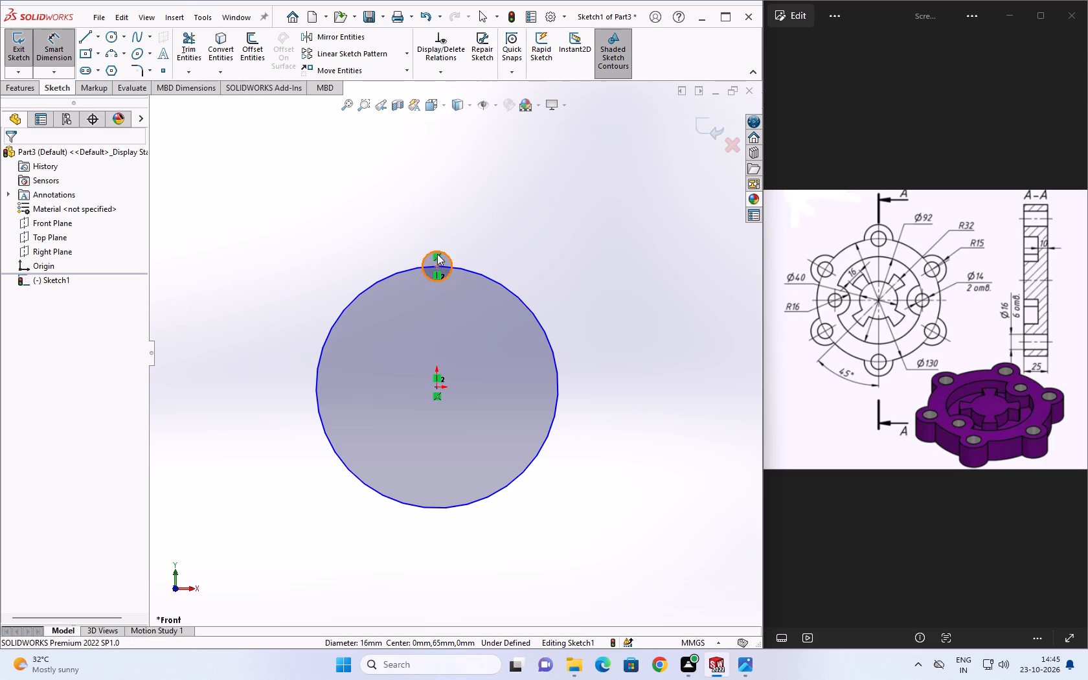
Circular-pattern the 8 mm radius circle around the origin with 6 equally spaced instances over 360 degrees.
scroll(437, 254, down, 1)
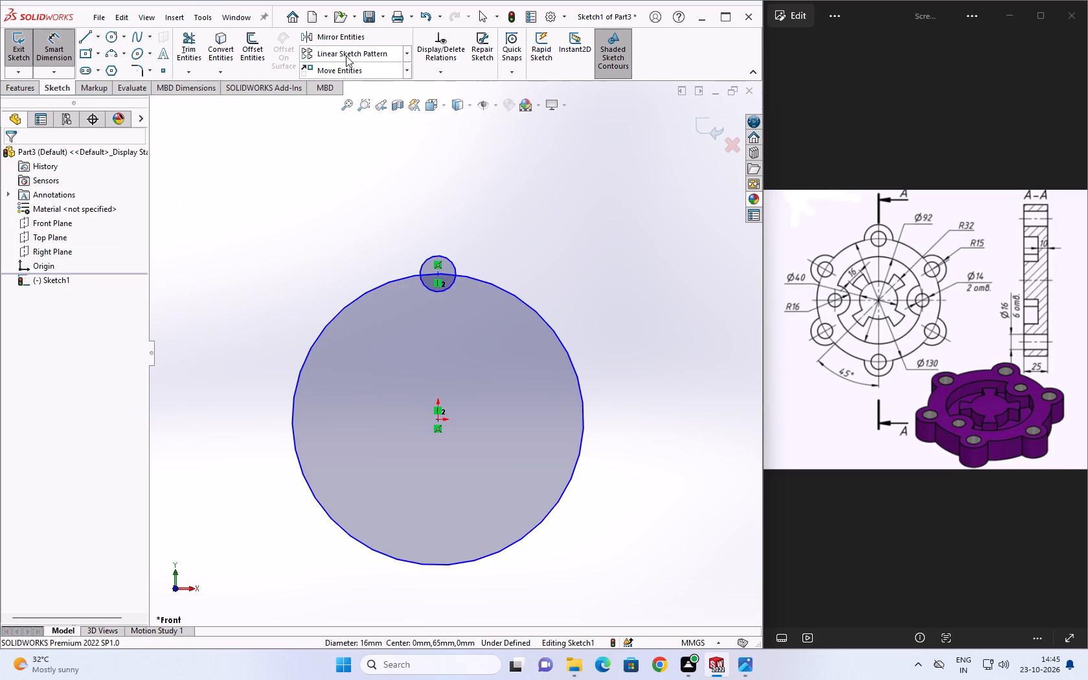
click(406, 54)
click(391, 84)
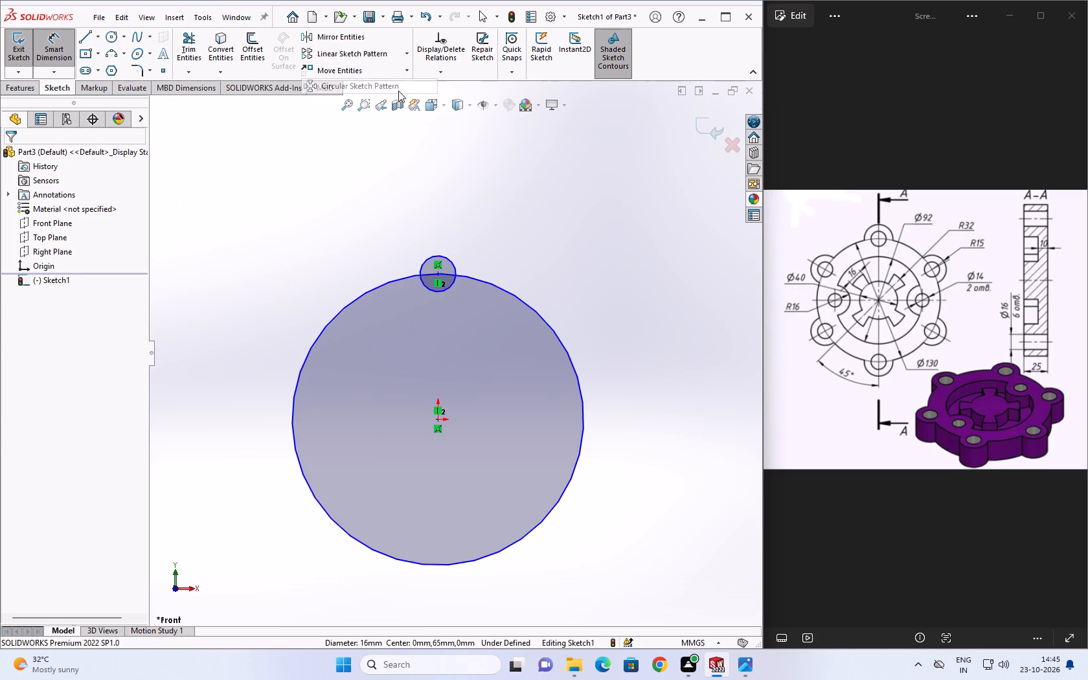
click(453, 263)
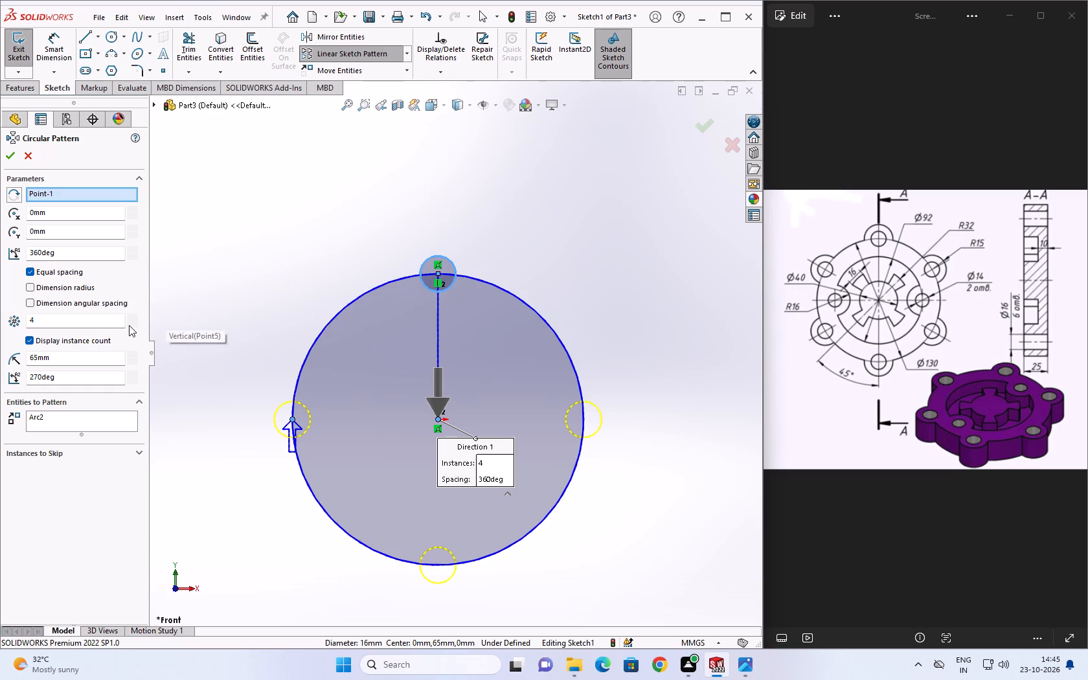
double_click(76, 325)
key(6)
key(Return)
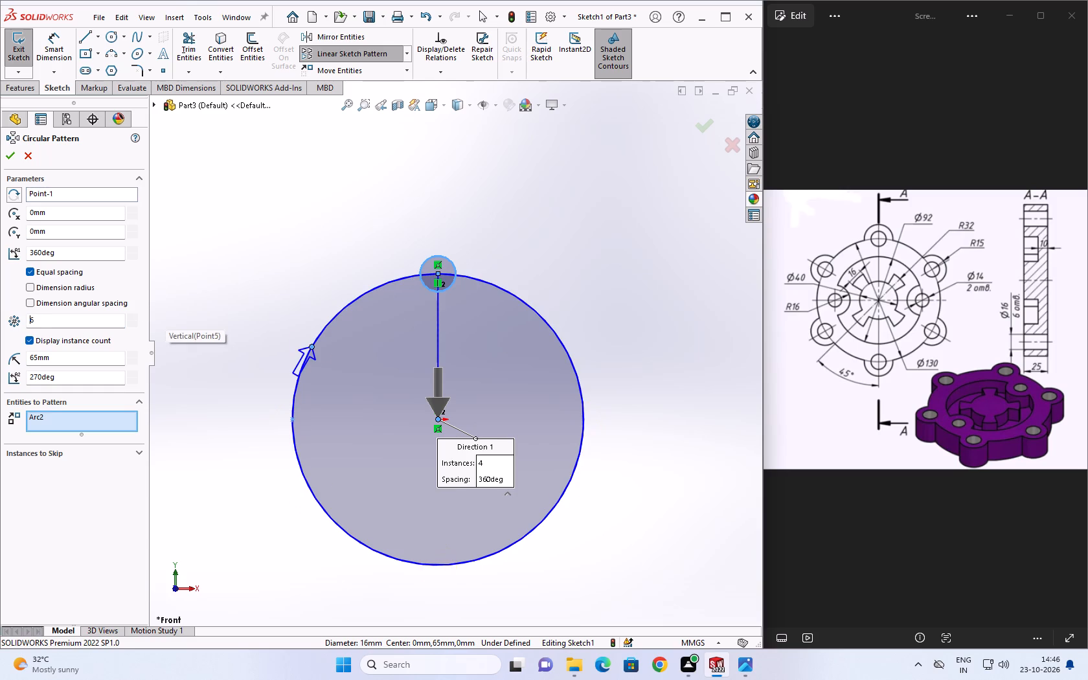
click(6, 153)
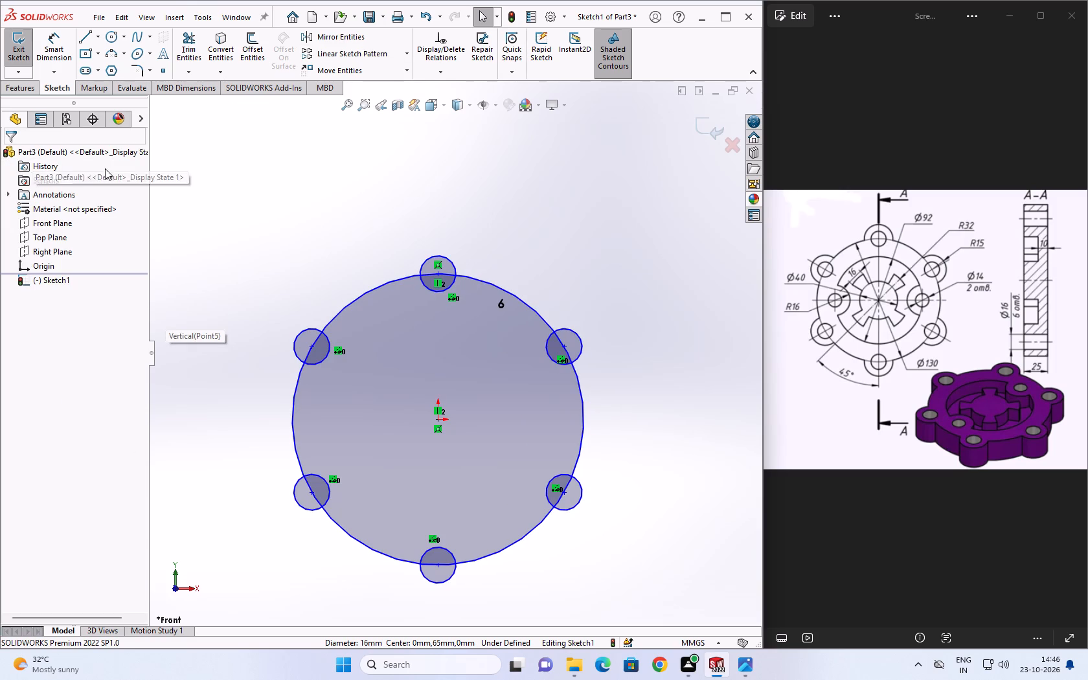
key(Escape)
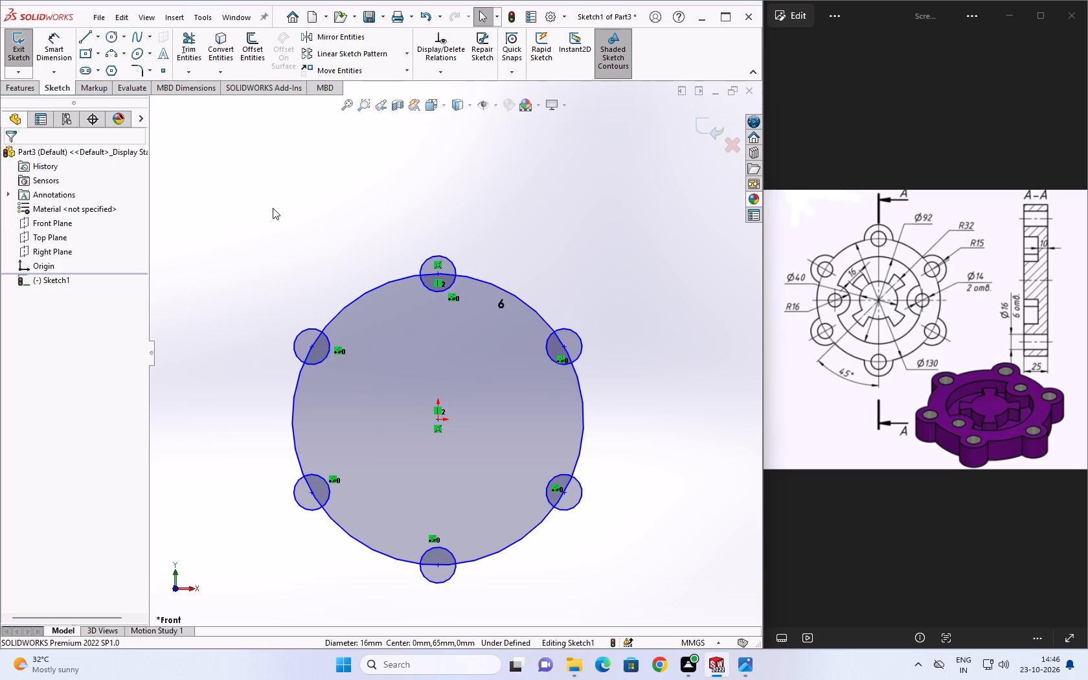
Draw a circle of 15 mm radius concentric with the topmost small circle.
click(111, 40)
click(439, 271)
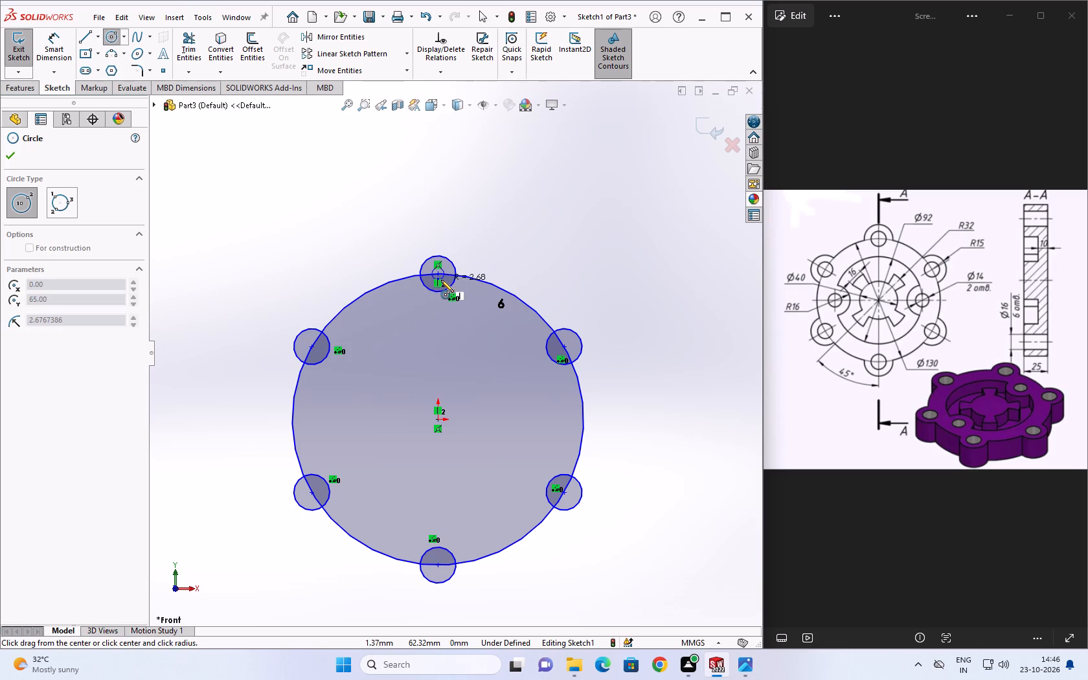
scroll(441, 280, up, 1)
scroll(441, 280, down, 5)
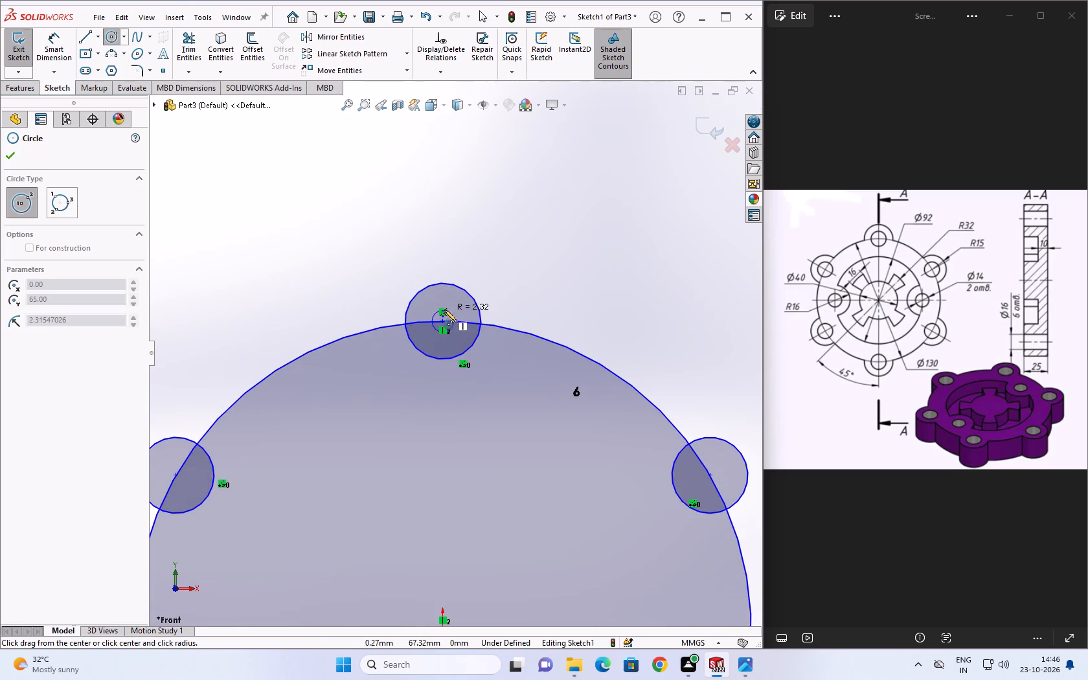
click(445, 301)
key(1)
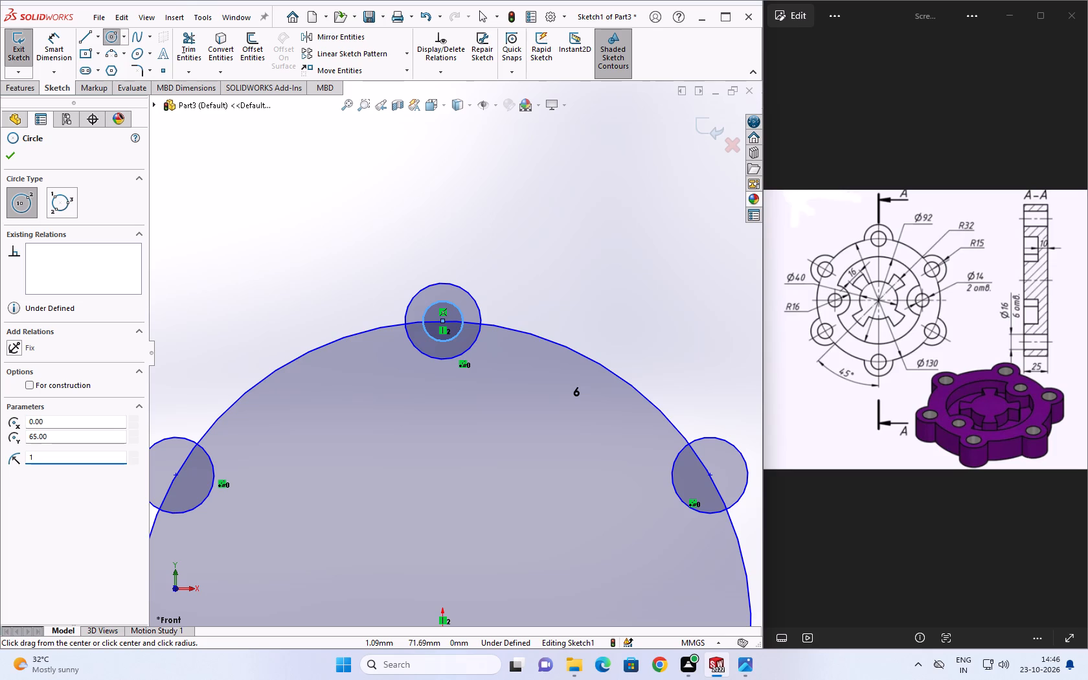
key(5)
key(Return)
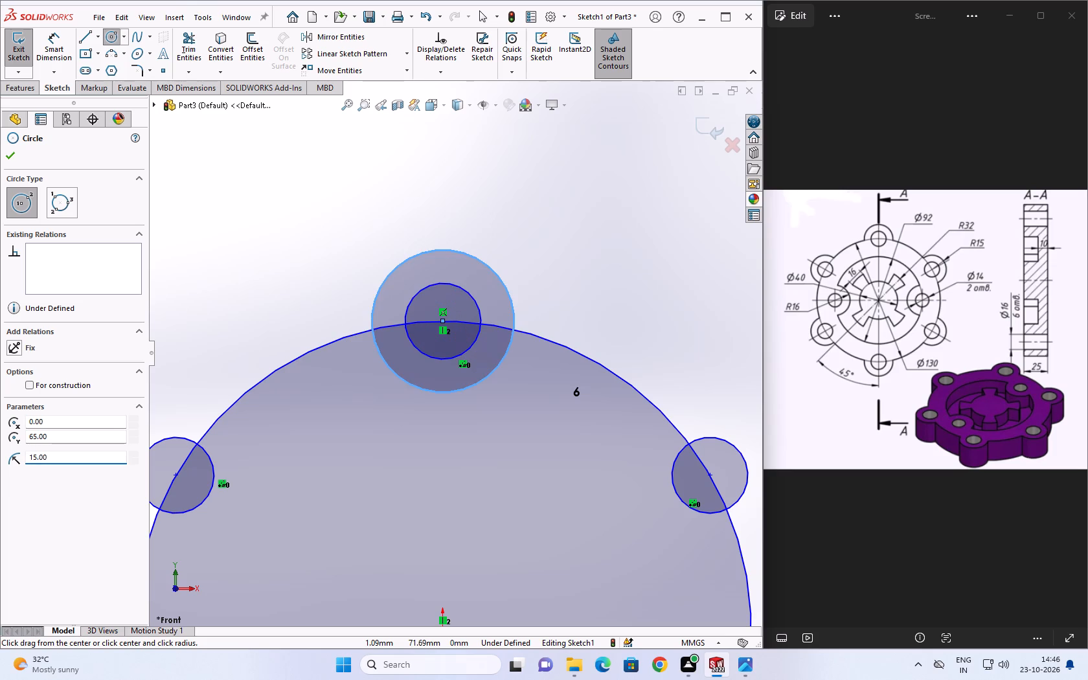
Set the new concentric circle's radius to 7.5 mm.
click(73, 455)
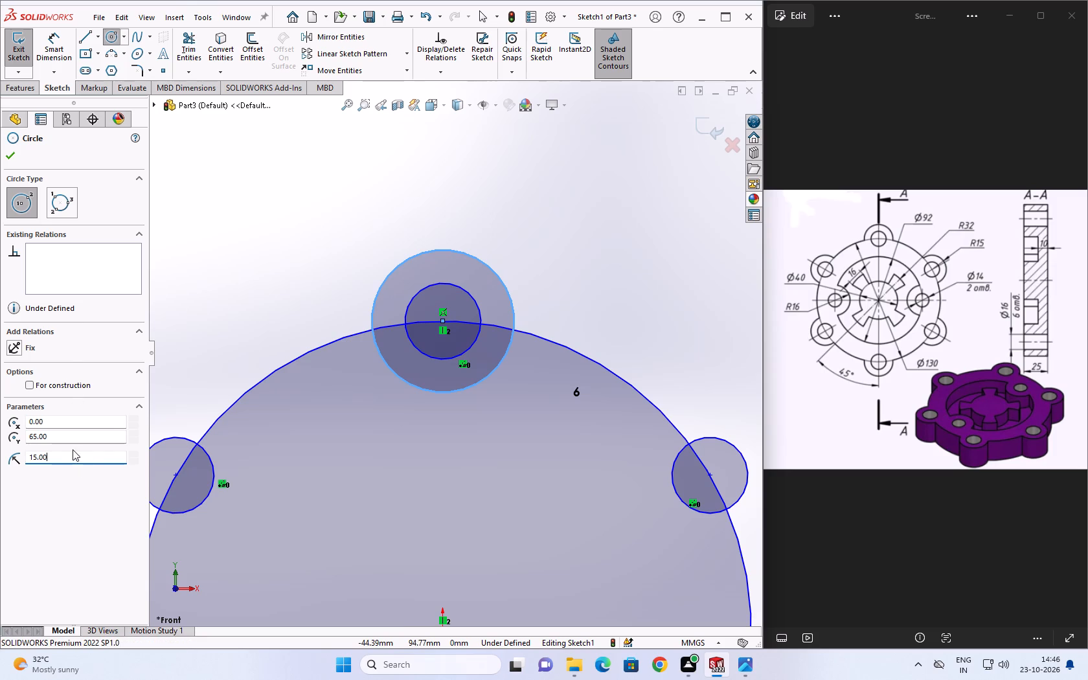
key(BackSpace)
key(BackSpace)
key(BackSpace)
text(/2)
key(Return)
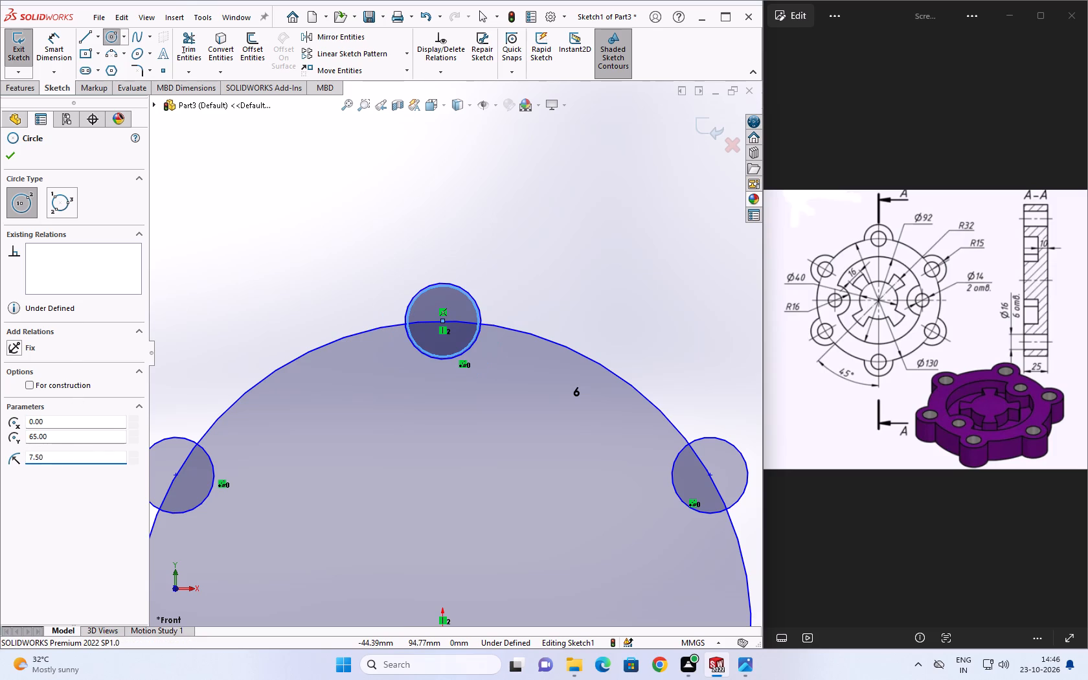
Set the concentric circle's radius to 3.5 mm and finish the Circle command.
double_click(69, 455)
text(3.5)
key(Return)
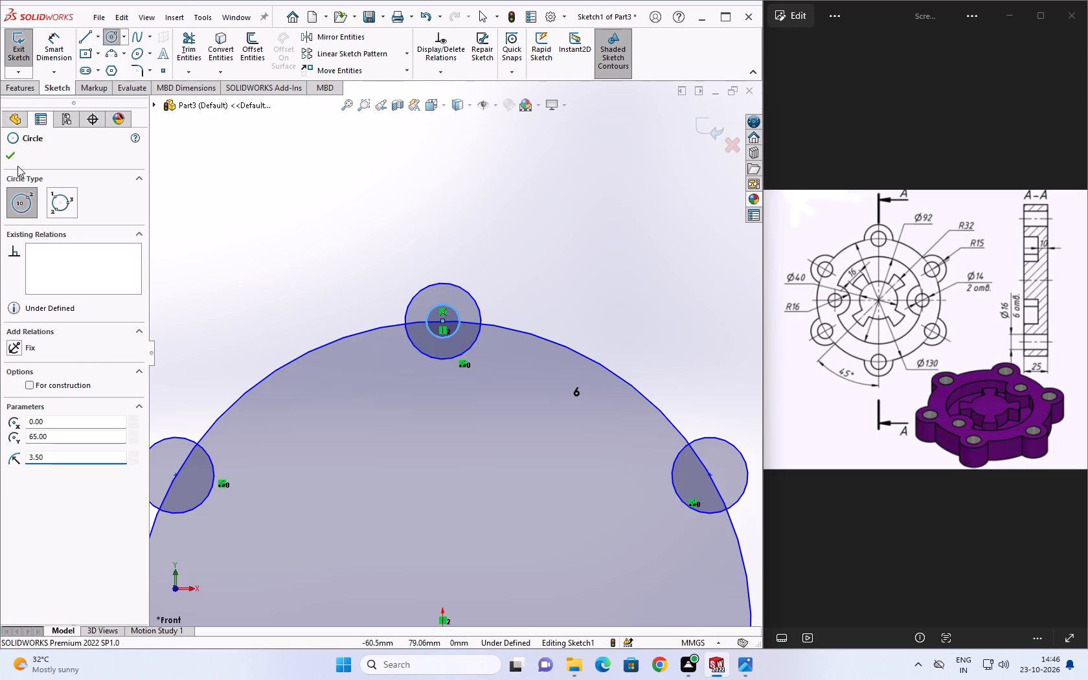
click(14, 158)
click(522, 290)
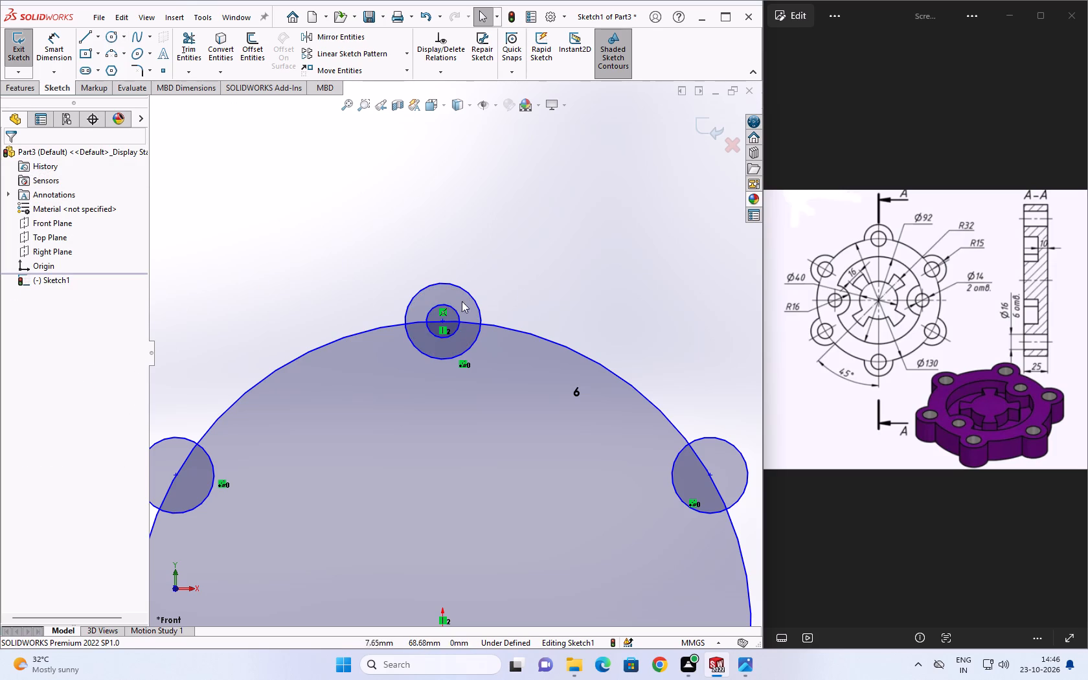
Circular-pattern the 3.5 mm radius circle around the origin with 6 equally spaced instances over 360 degrees.
click(405, 54)
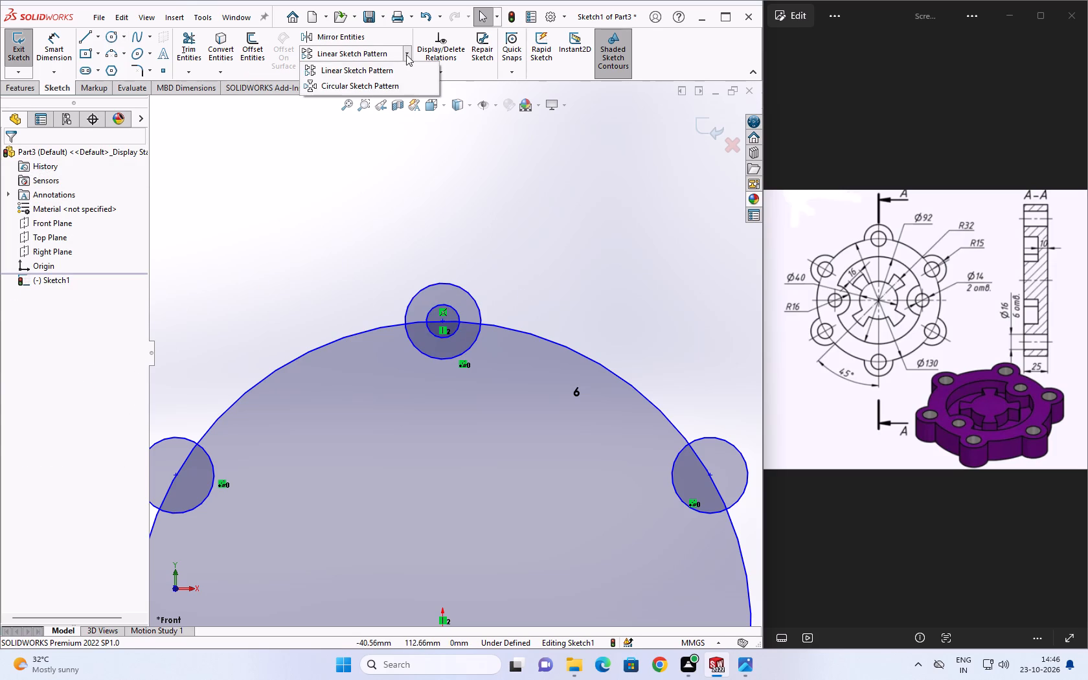
click(372, 78)
click(454, 329)
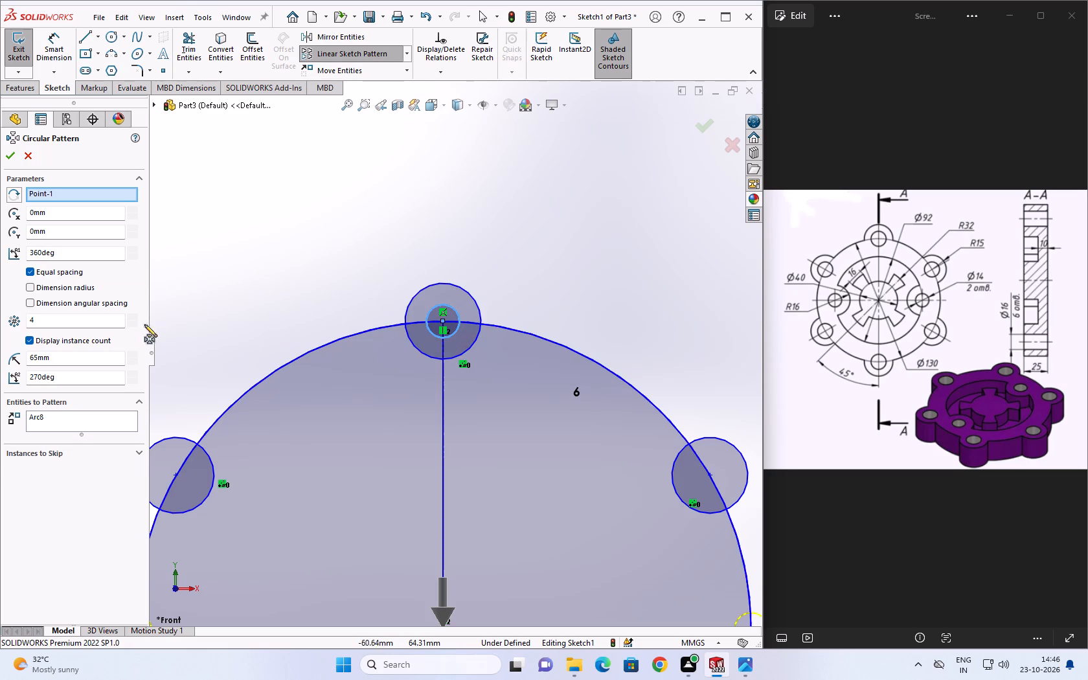
click(119, 321)
double_click(112, 318)
key(6)
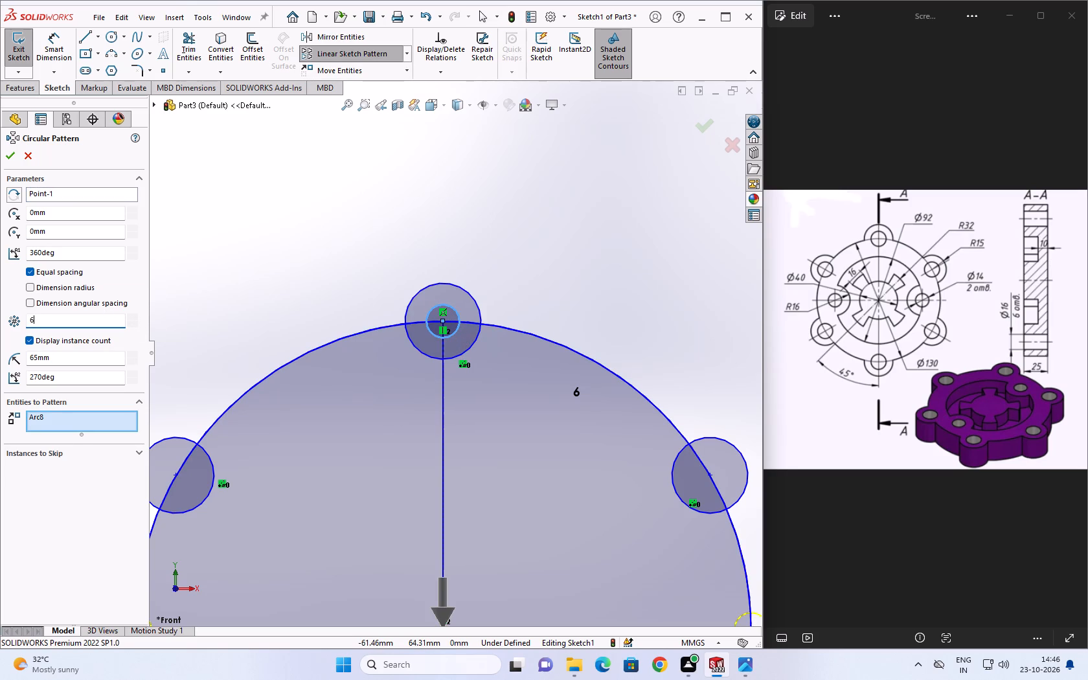
key(Return)
click(12, 150)
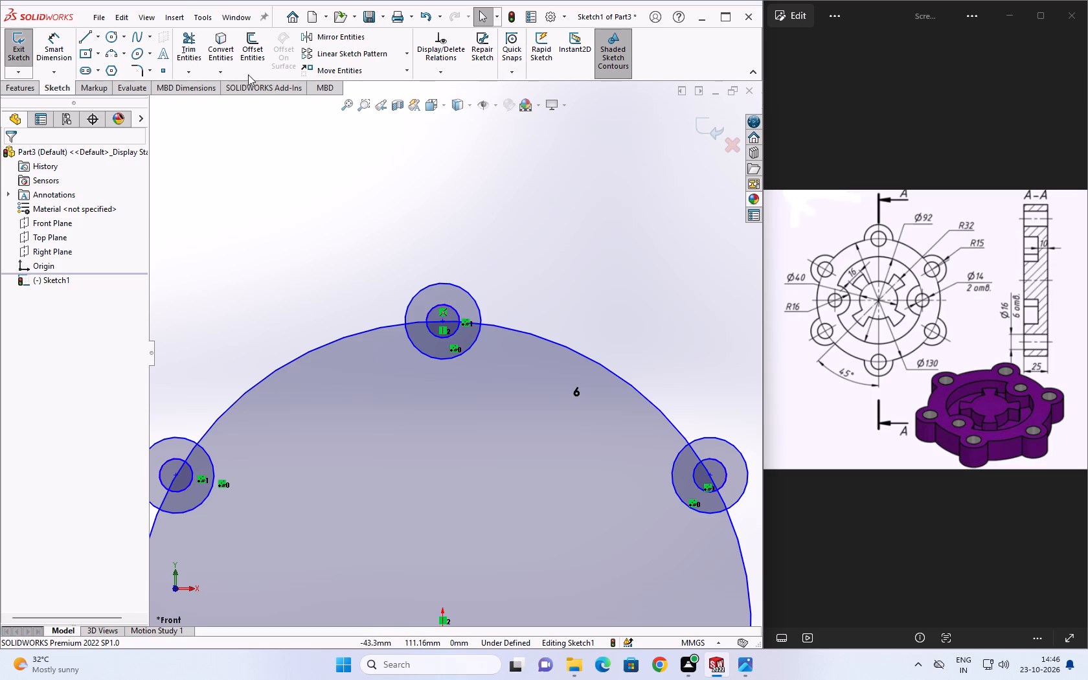
Trim the topmost lug to its outer arc, removing the inner lug arc and the large circle's segments across the lug and hole.
click(195, 51)
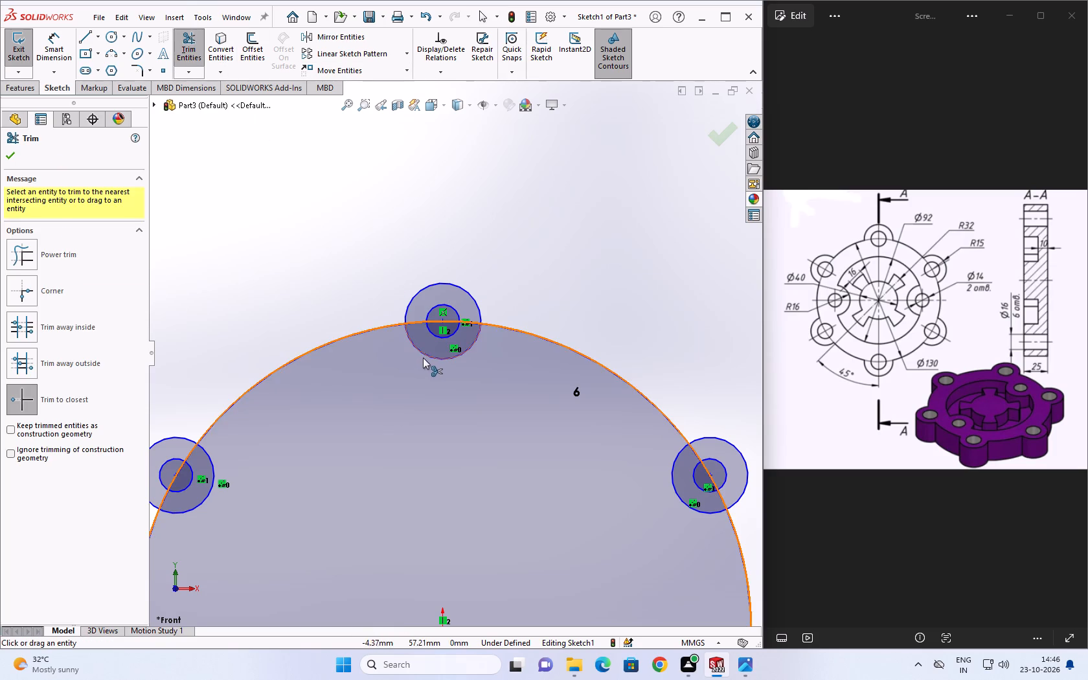
click(423, 356)
click(415, 324)
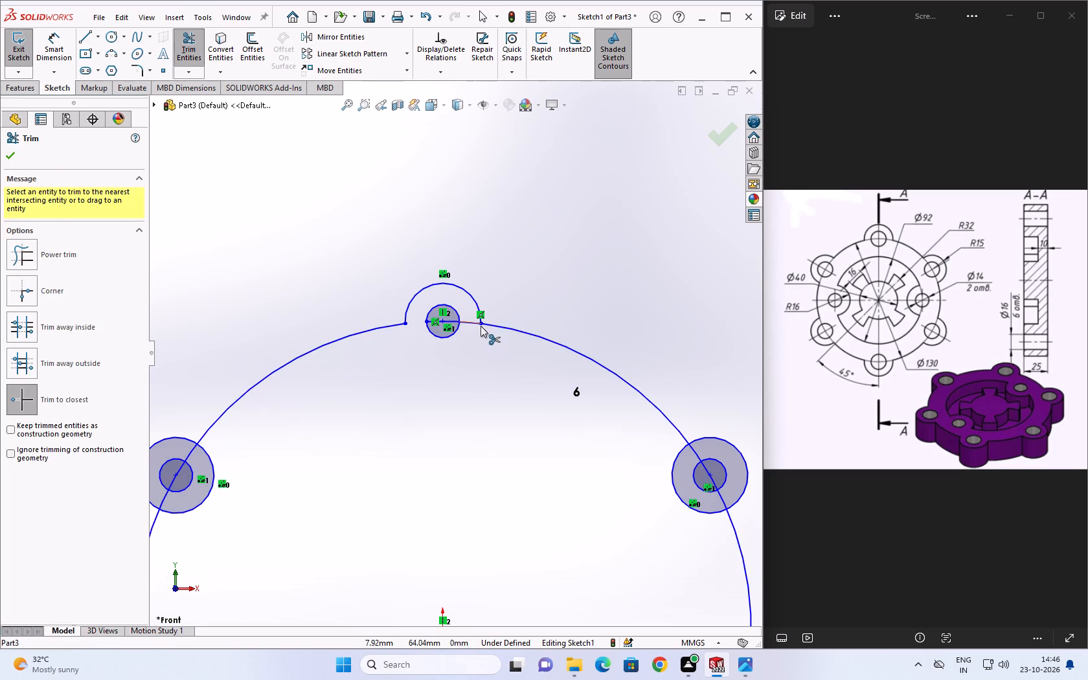
click(475, 326)
scroll(545, 347, down, 5)
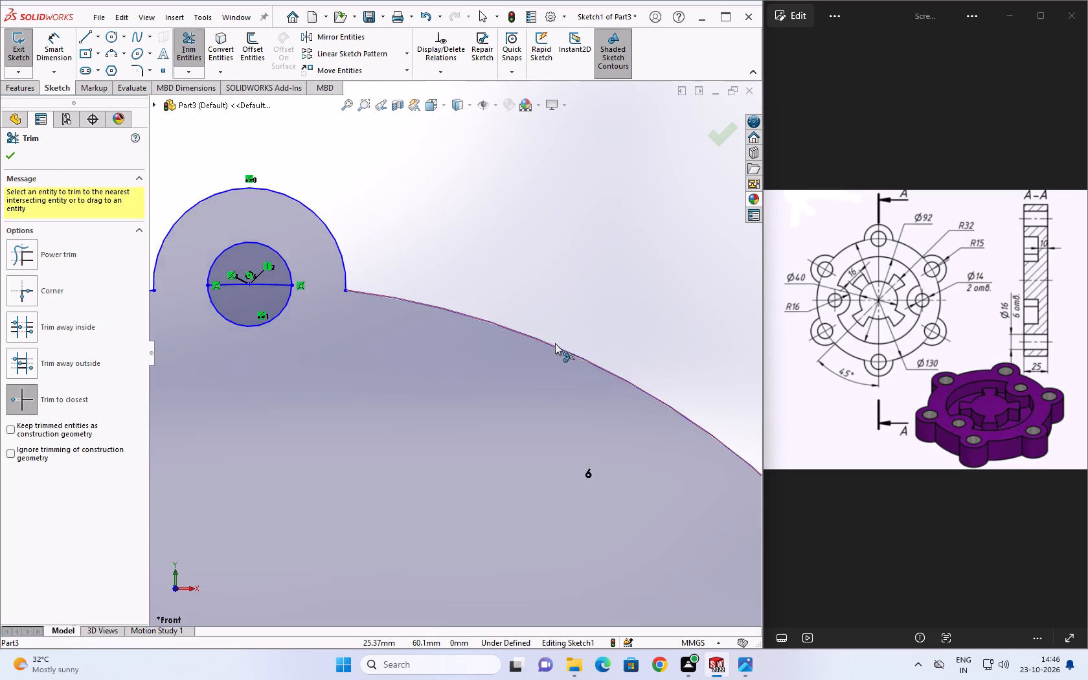
scroll(554, 344, up, 6)
scroll(400, 341, down, 7)
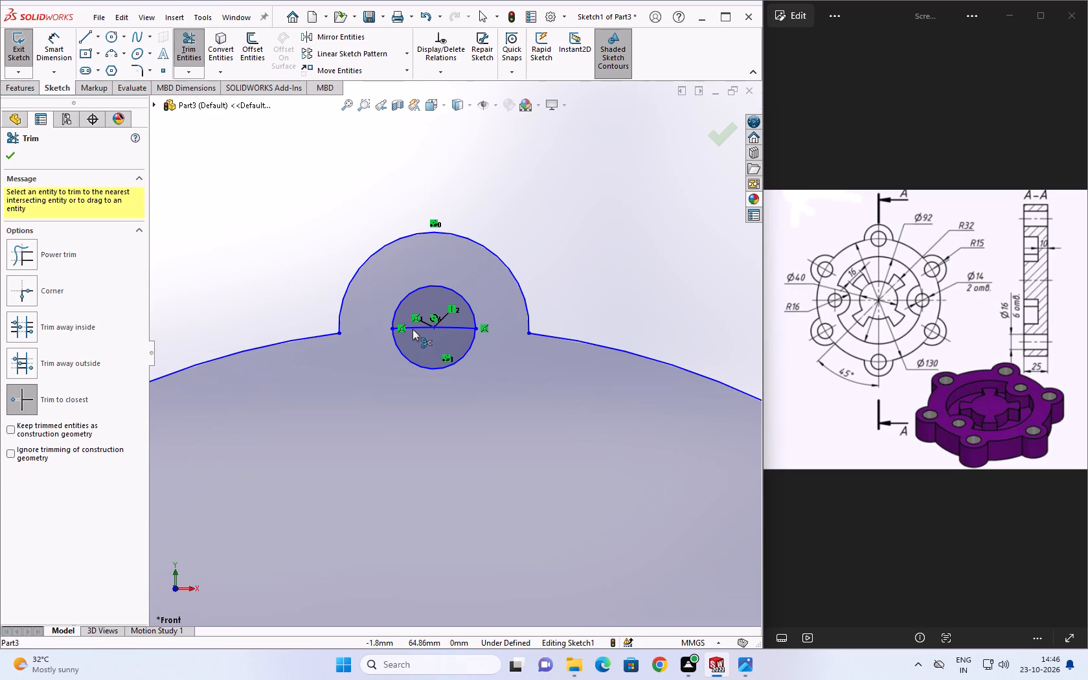
click(413, 329)
Trim the upper-right lug's inner arc and the large circle's segments crossing that lug and its hole.
scroll(440, 333, down, 8)
scroll(440, 328, up, 7)
scroll(426, 381, up, 13)
scroll(500, 420, down, 4)
scroll(520, 365, down, 7)
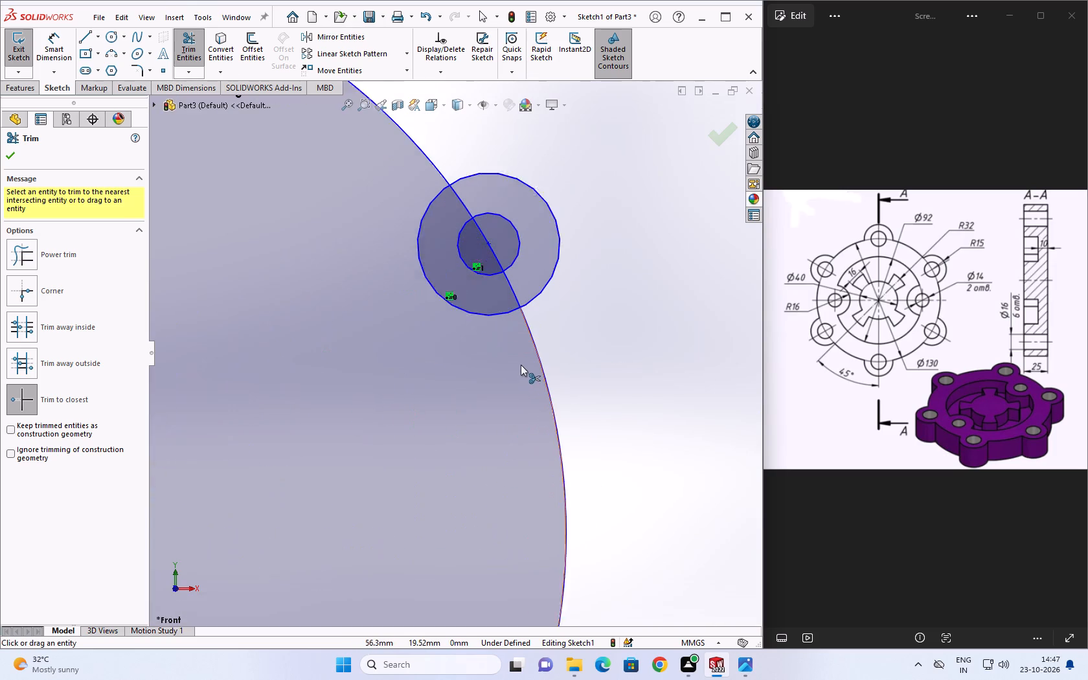
drag(506, 340, 449, 221)
click(437, 216)
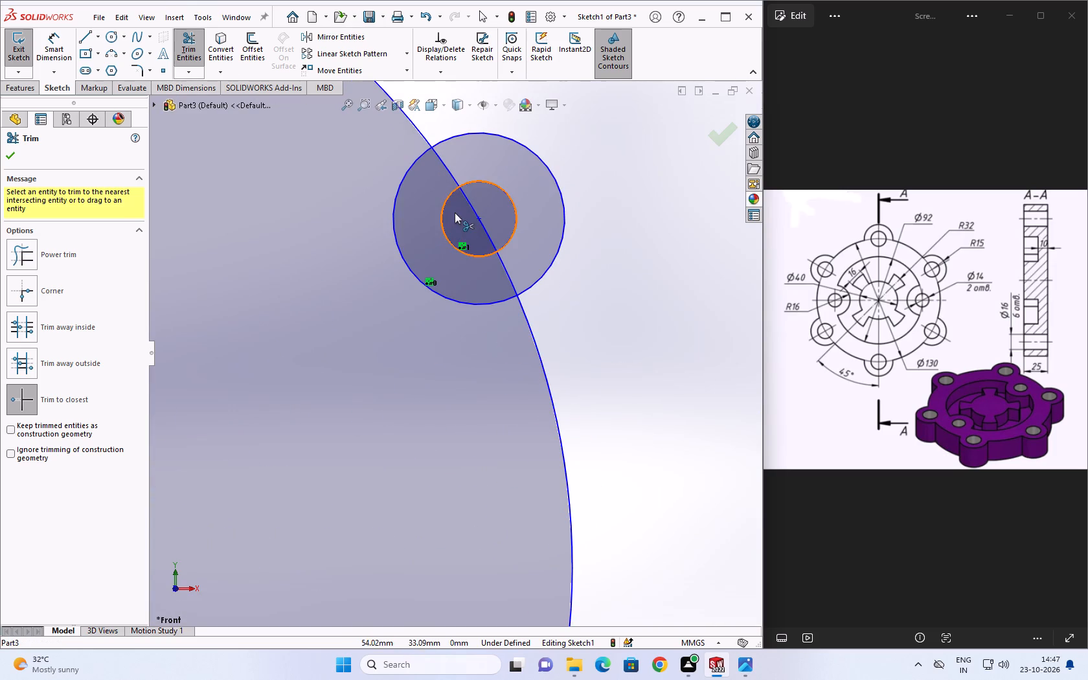
click(473, 202)
click(453, 177)
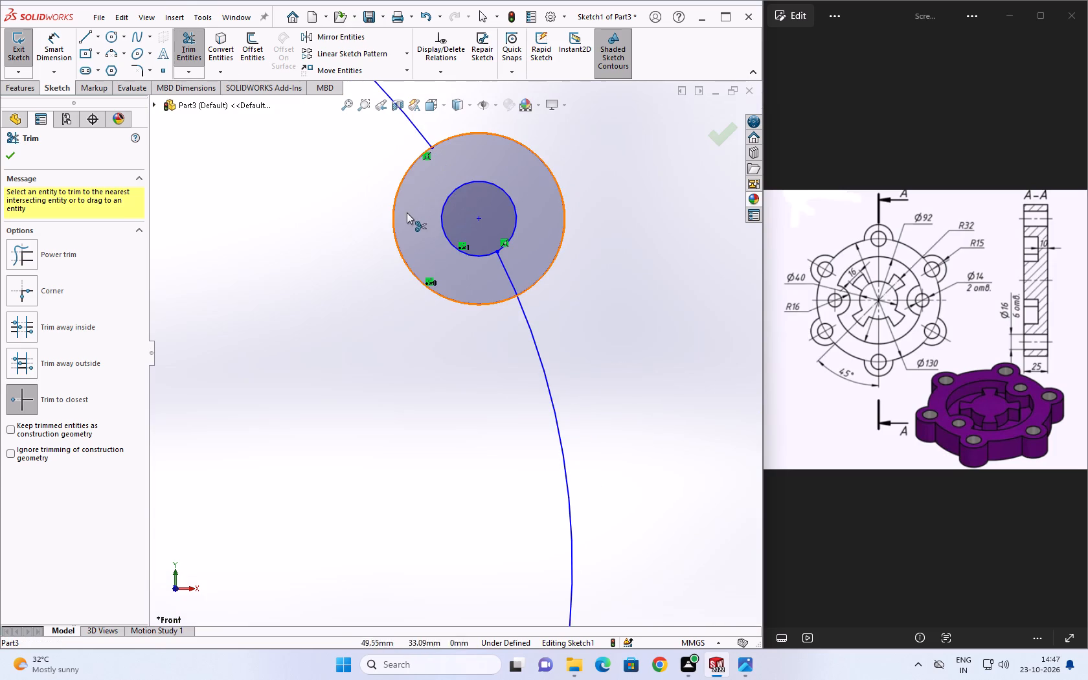
click(395, 205)
scroll(420, 278, down, 7)
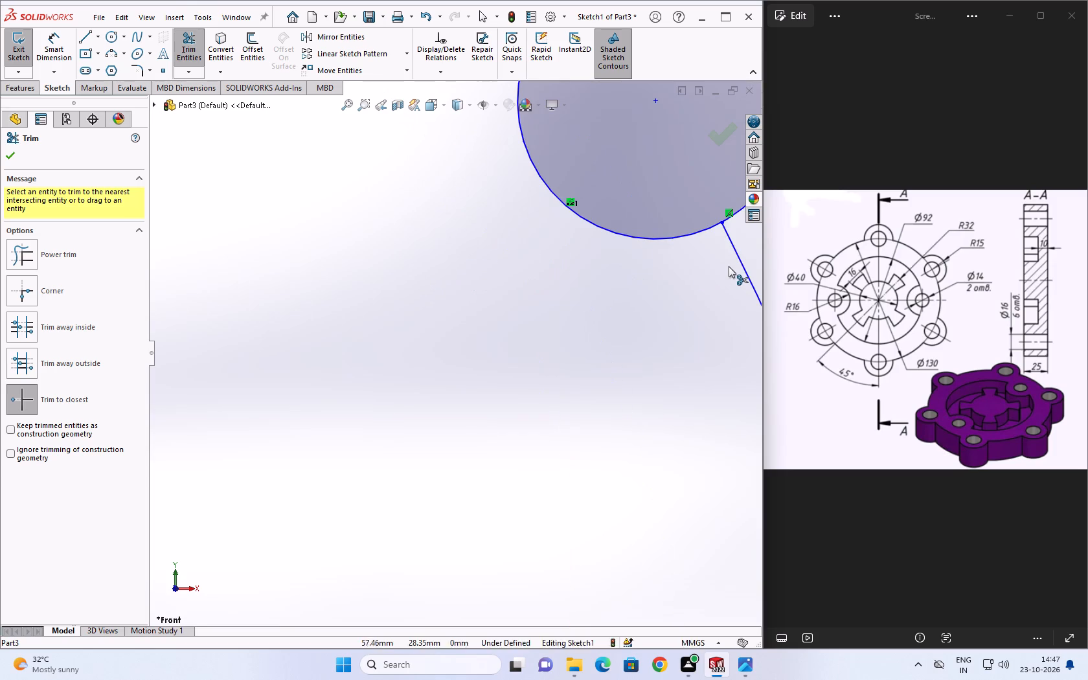
click(735, 260)
click(737, 258)
Trim the lower-right lug's inner arc and the large circle's segments crossing that lug and its hole.
scroll(689, 273, down, 6)
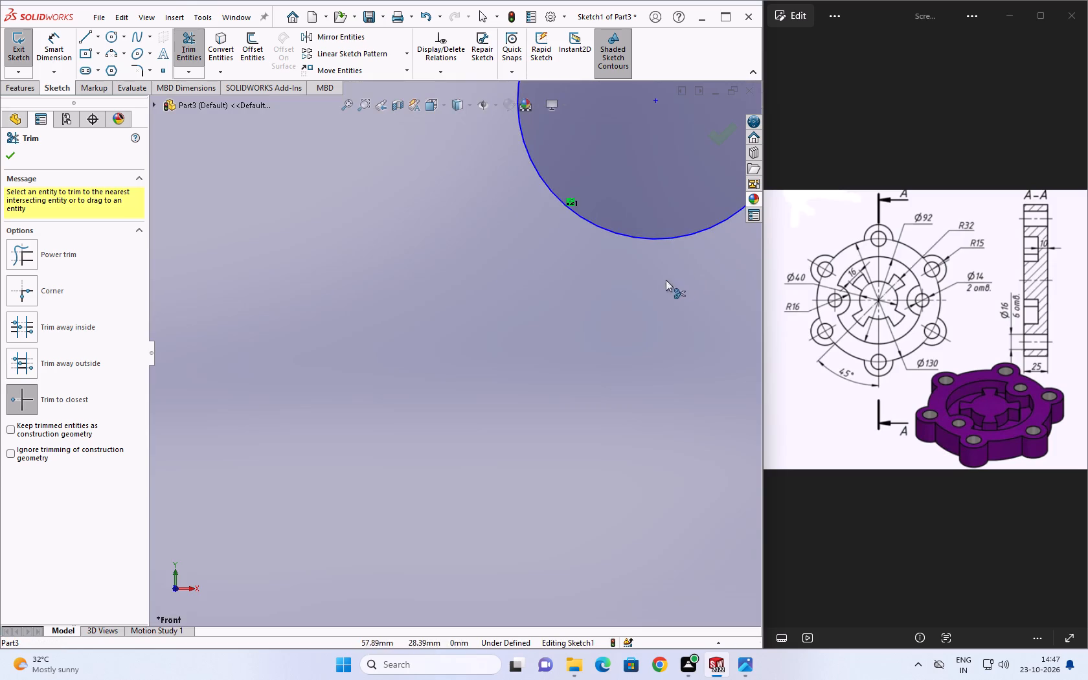
scroll(654, 281, up, 13)
scroll(604, 367, down, 6)
scroll(402, 420, up, 8)
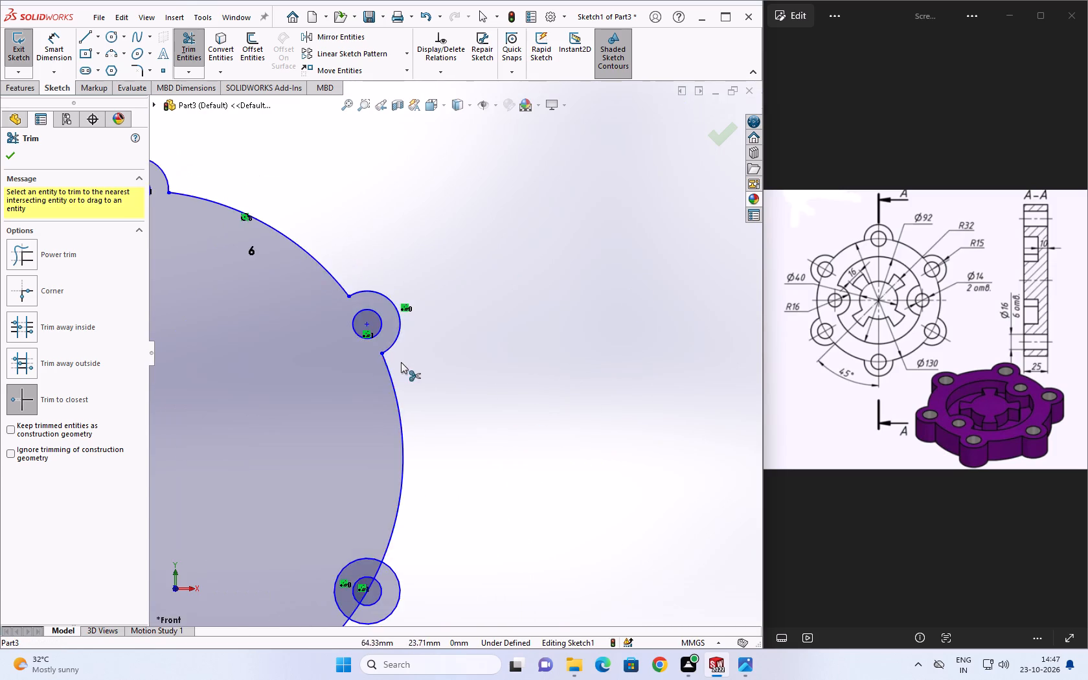
scroll(392, 384, up, 7)
scroll(429, 421, down, 7)
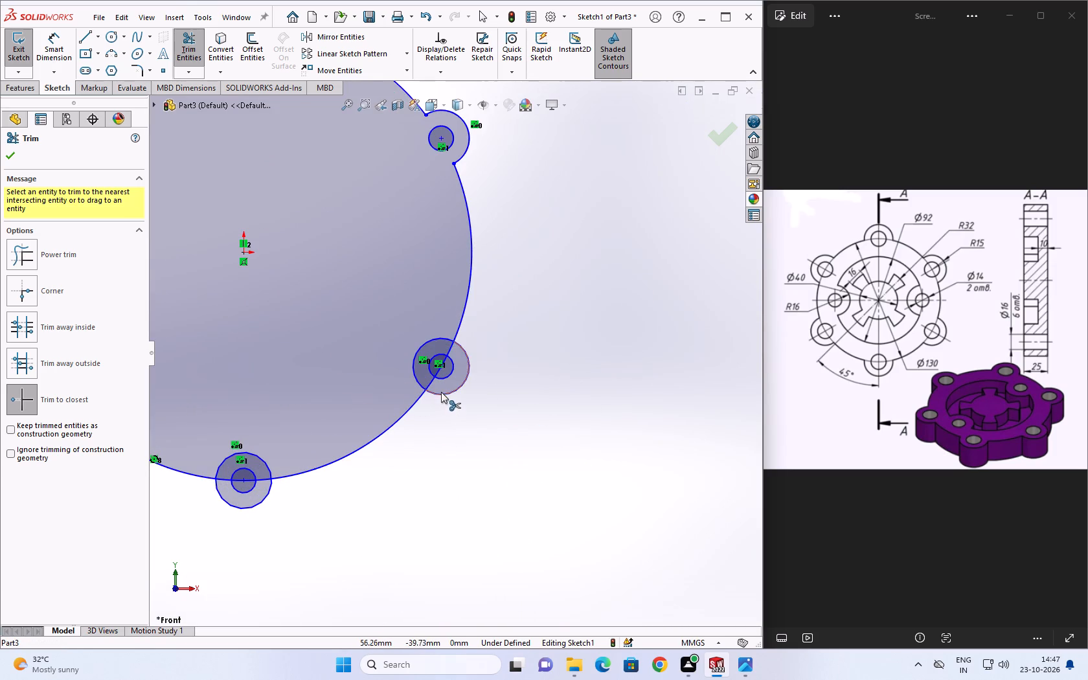
click(431, 381)
scroll(441, 372, down, 5)
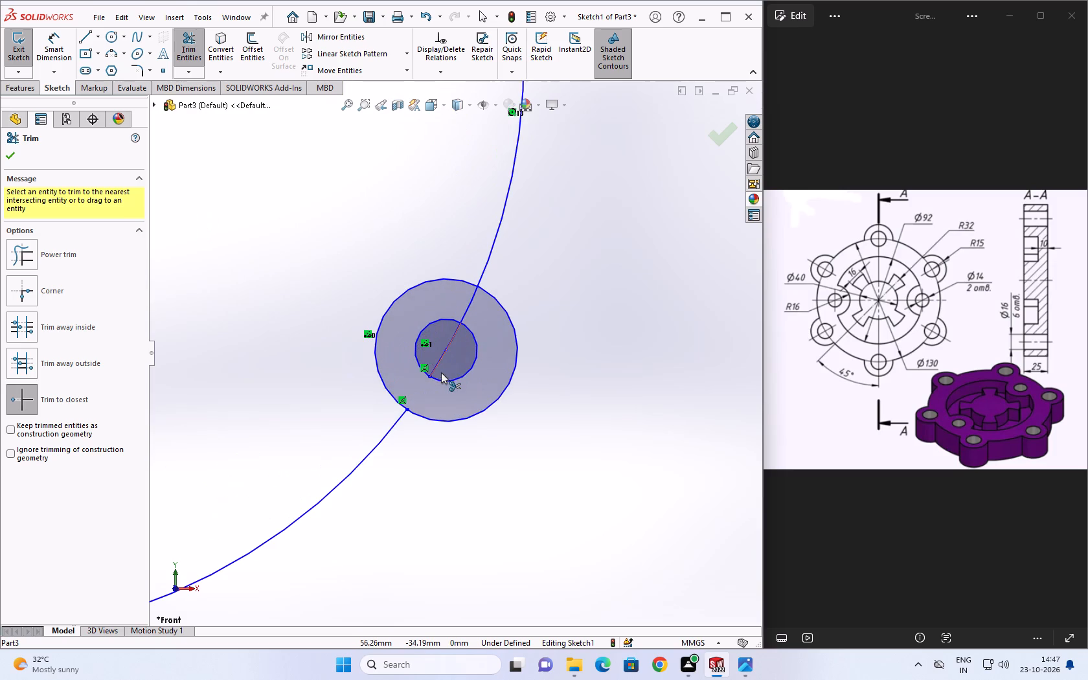
click(439, 357)
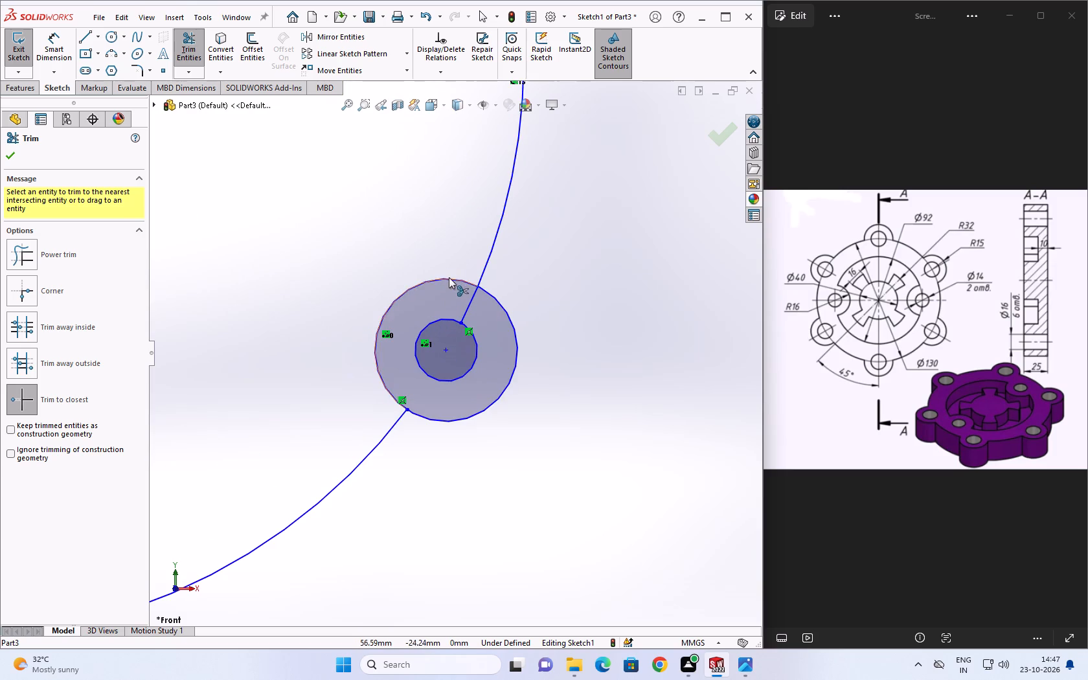
click(449, 278)
scroll(405, 342, up, 7)
scroll(455, 337, down, 7)
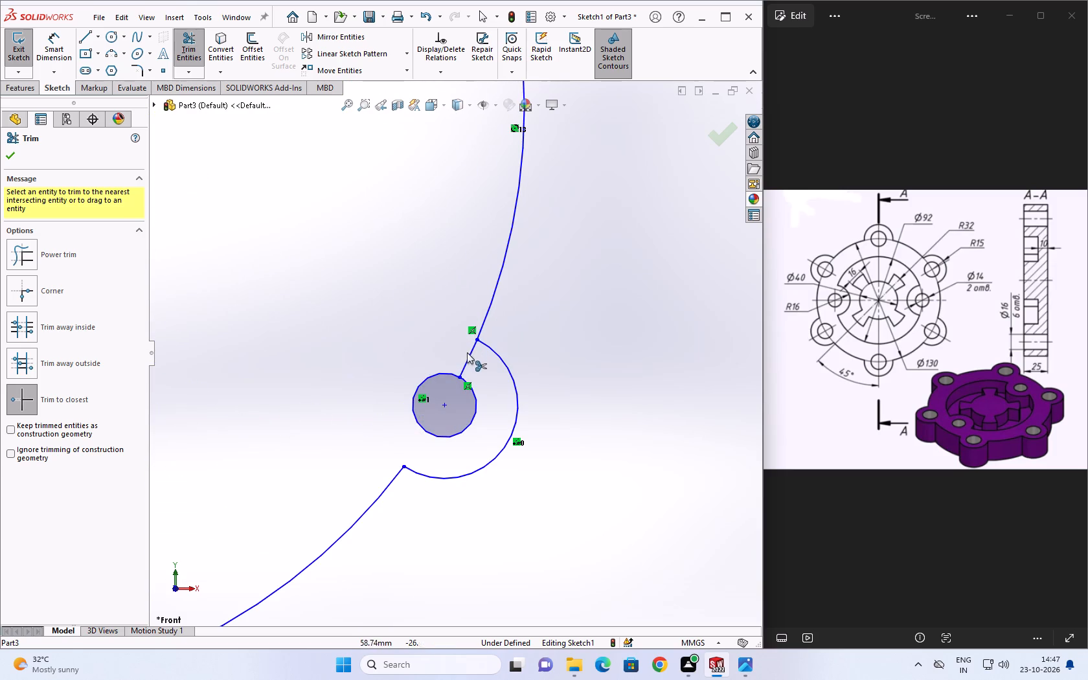
click(469, 356)
Trim the bottom lug's inner arc and the large circle's segments crossing that lug and its hole.
scroll(442, 369, up, 13)
scroll(400, 388, down, 8)
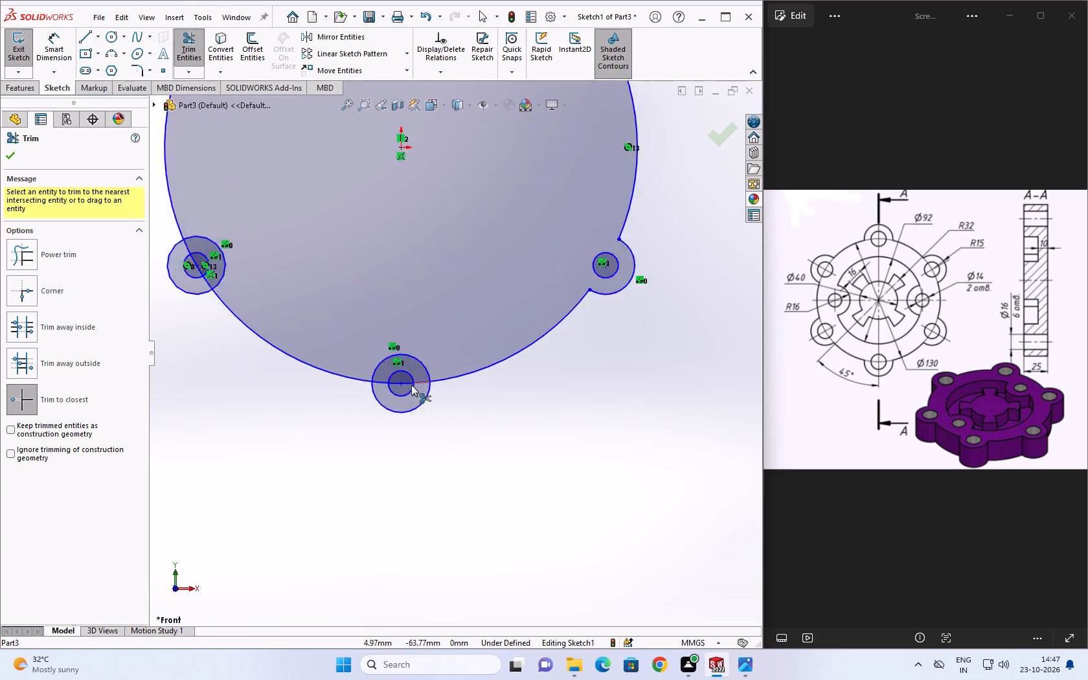
scroll(385, 389, down, 5)
click(385, 355)
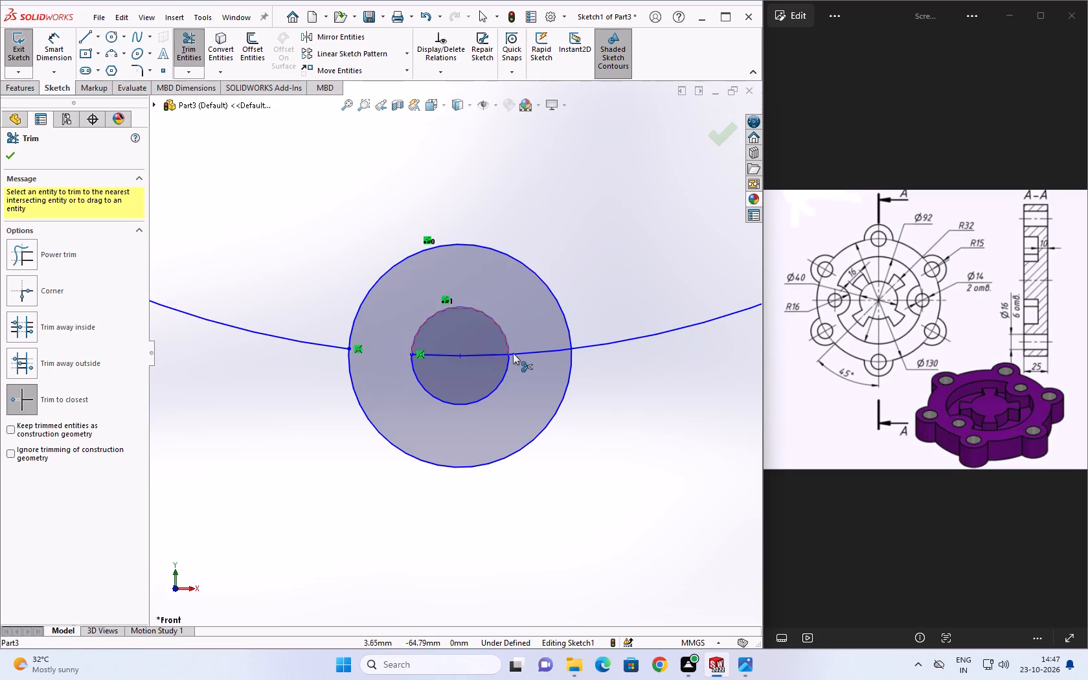
click(515, 352)
click(513, 258)
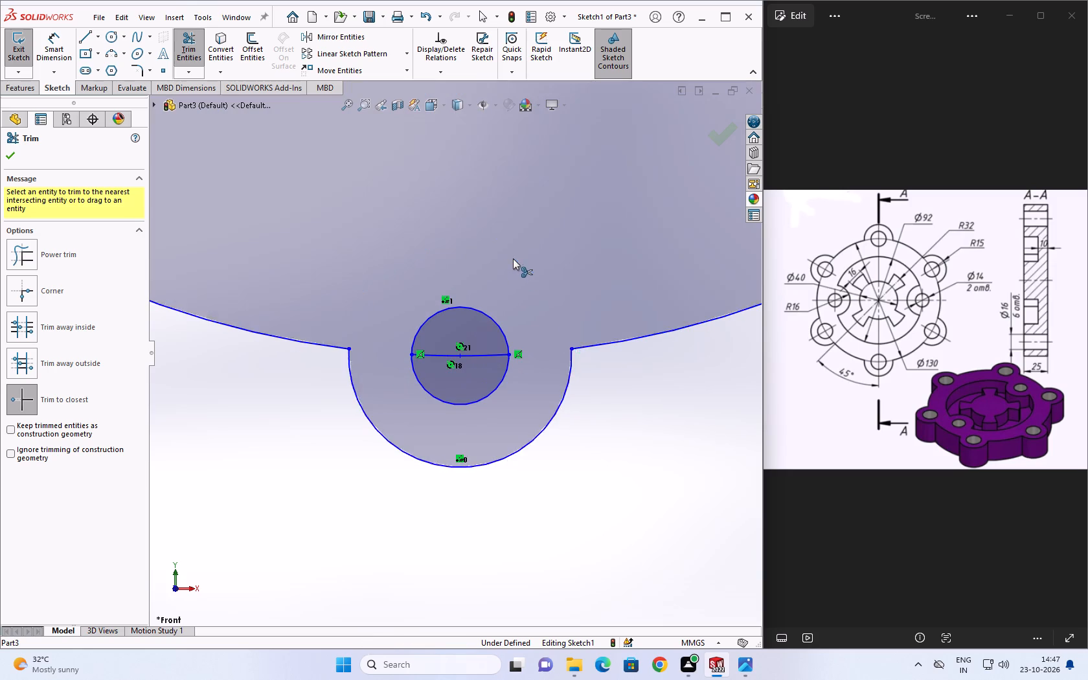
click(470, 355)
Trim the lower-left lug's inner arc and the large circle's segments crossing that lug and its hole.
scroll(356, 364, up, 7)
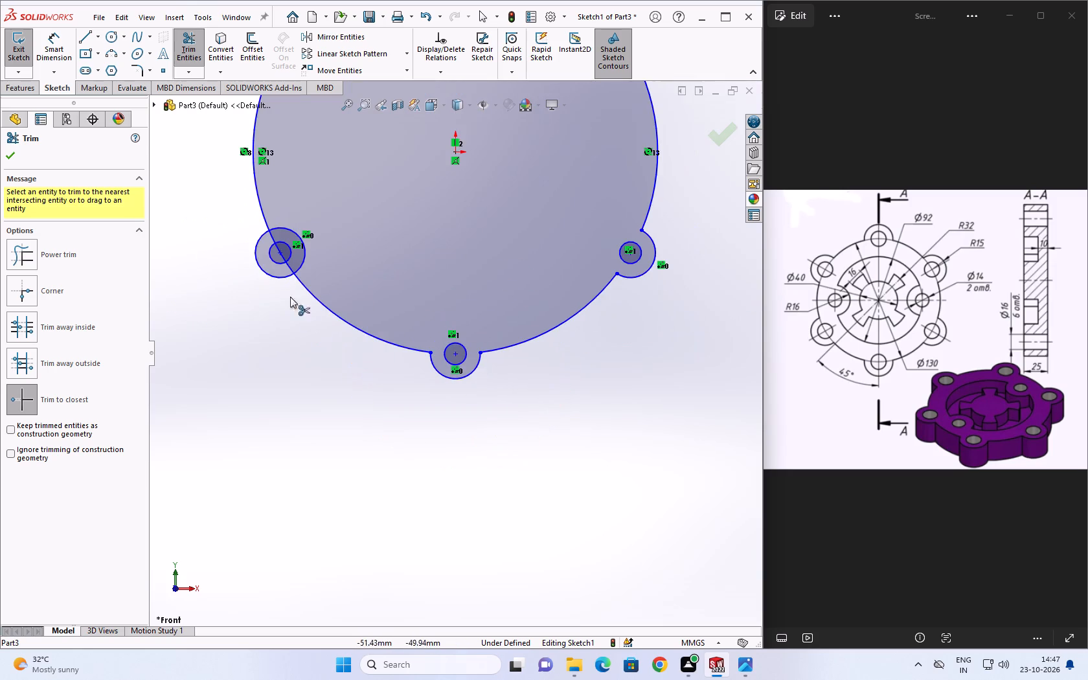
scroll(284, 258, down, 7)
click(372, 284)
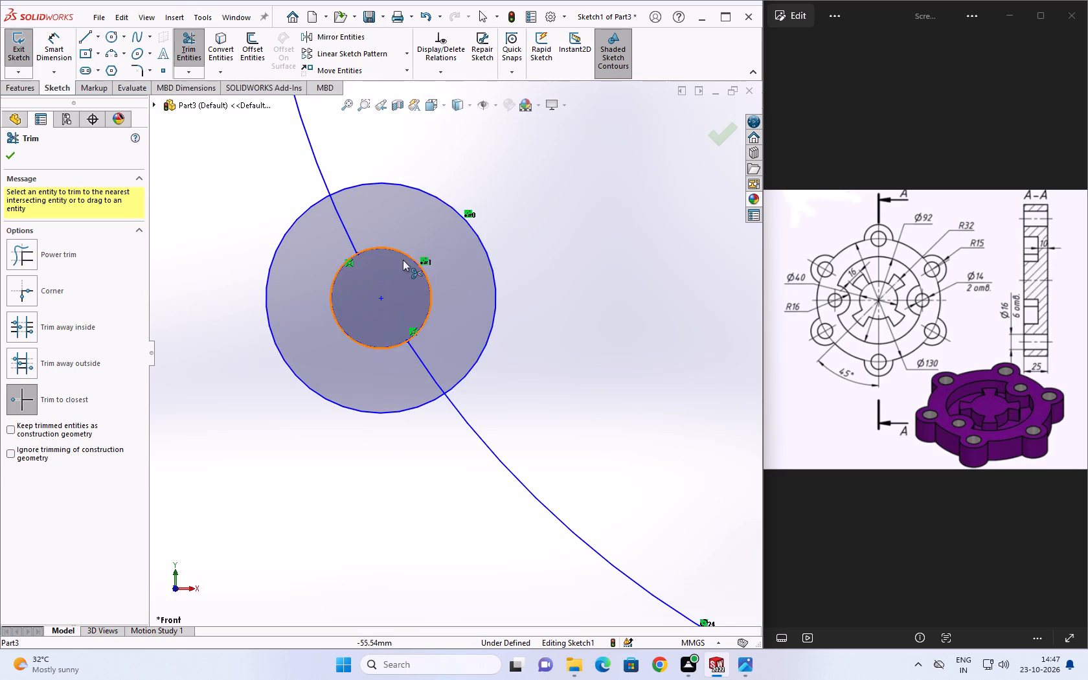
click(345, 230)
click(422, 358)
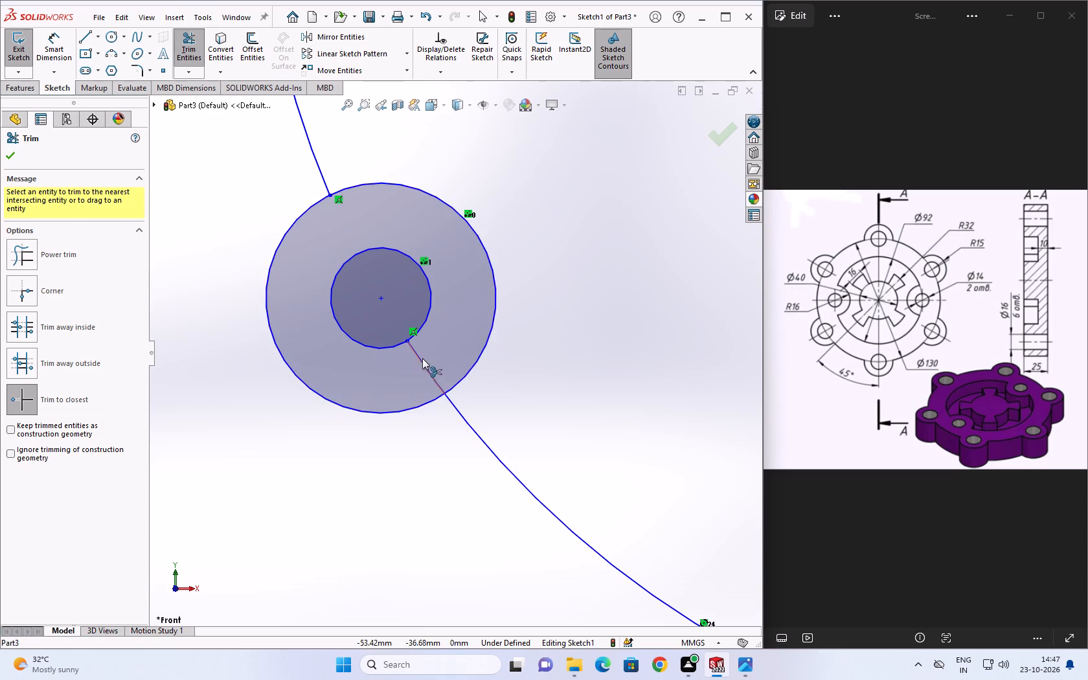
click(493, 284)
Trim the upper-left lug's inner arc and the large circle's segments crossing that lug and its hole, and finish the Trim command.
scroll(442, 290, up, 7)
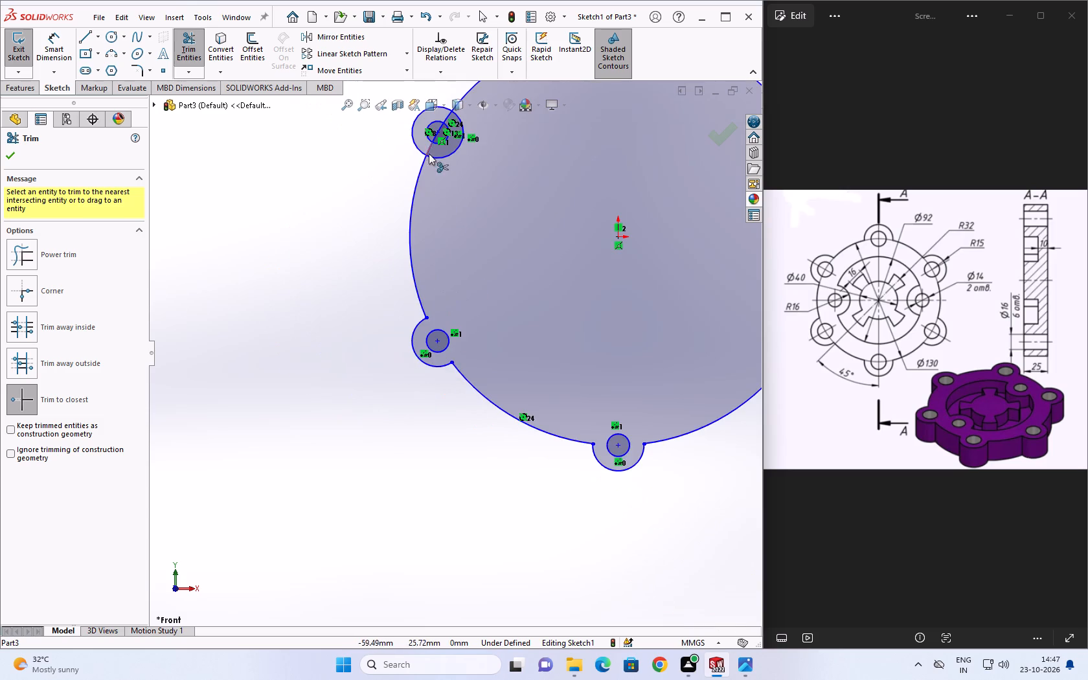
scroll(429, 153, down, 6)
click(490, 256)
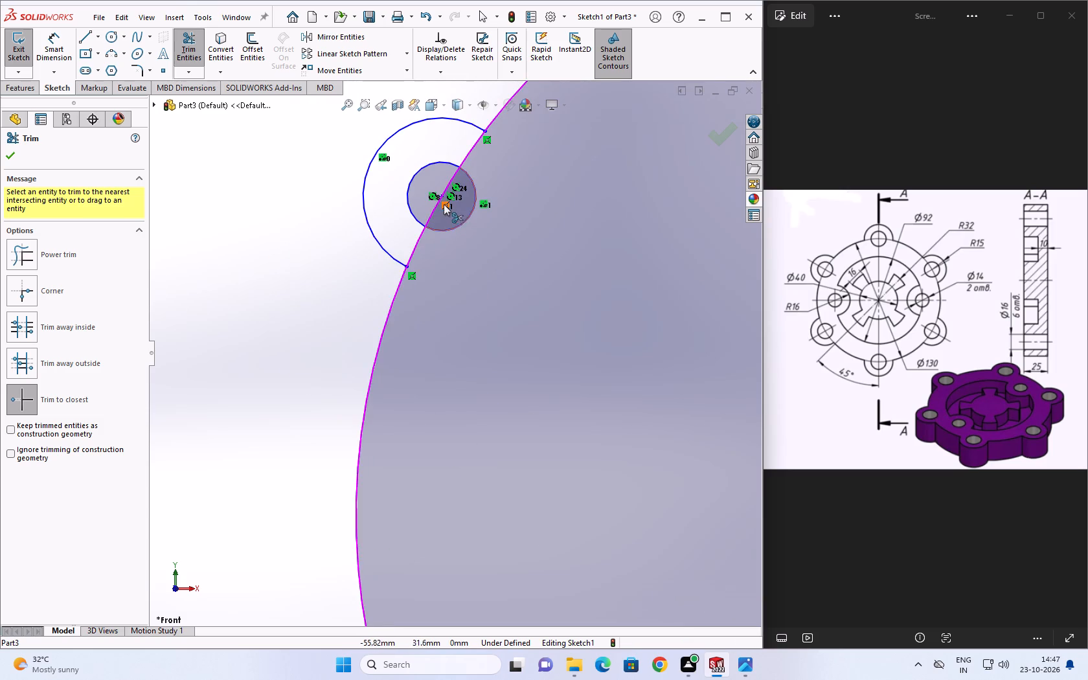
click(435, 202)
click(413, 249)
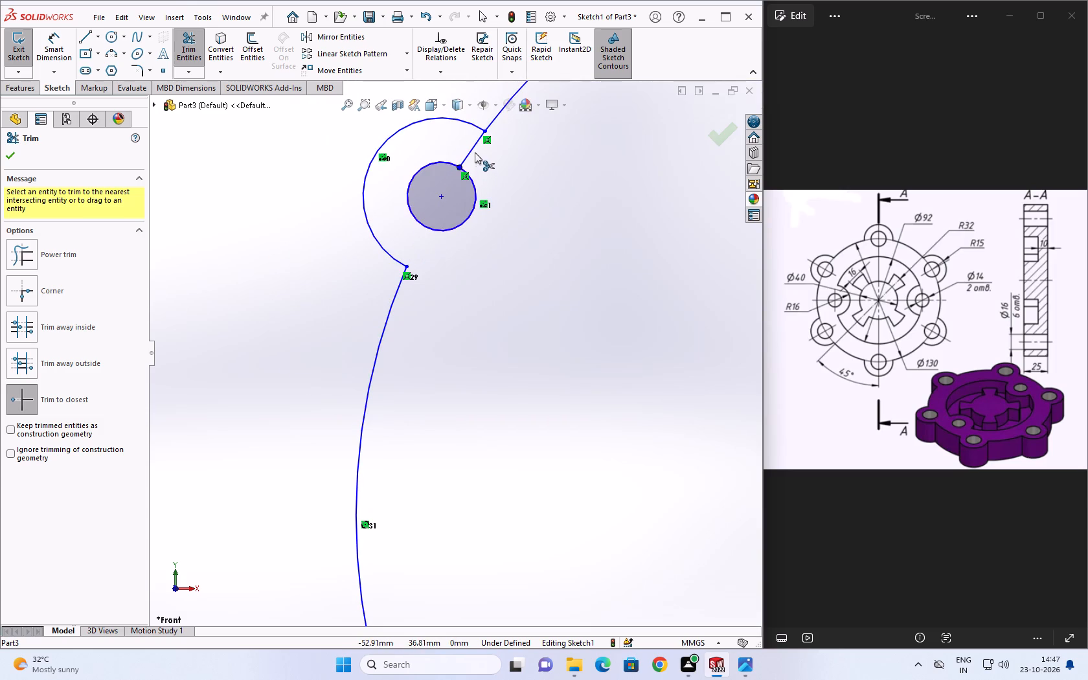
click(475, 149)
scroll(484, 180, up, 9)
scroll(550, 220, down, 5)
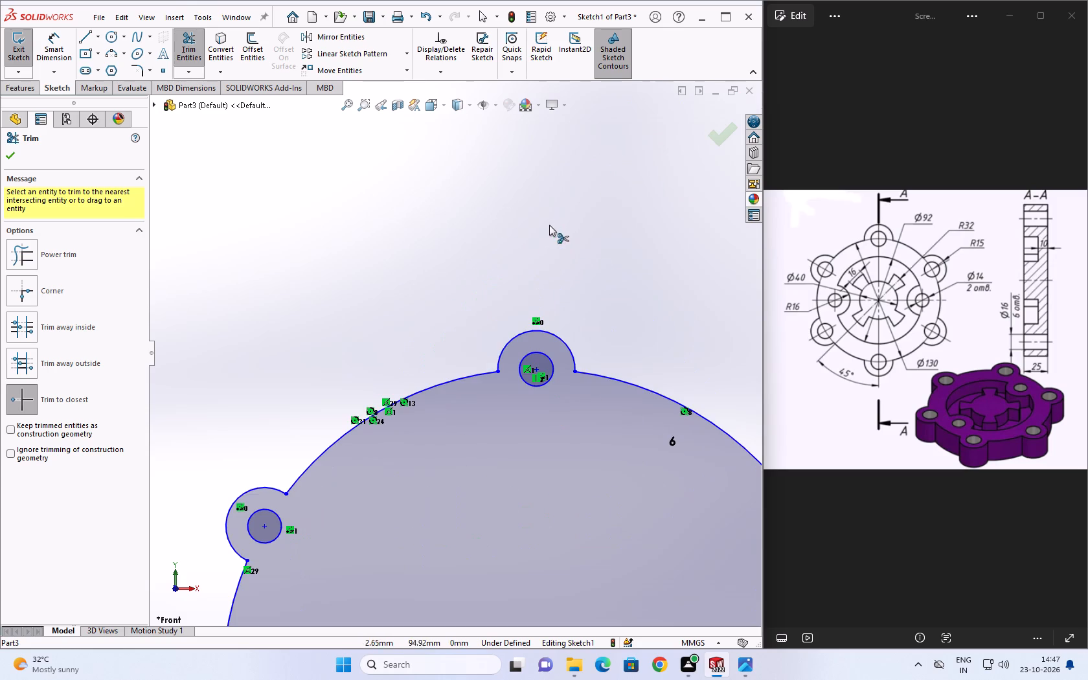
click(13, 153)
click(479, 205)
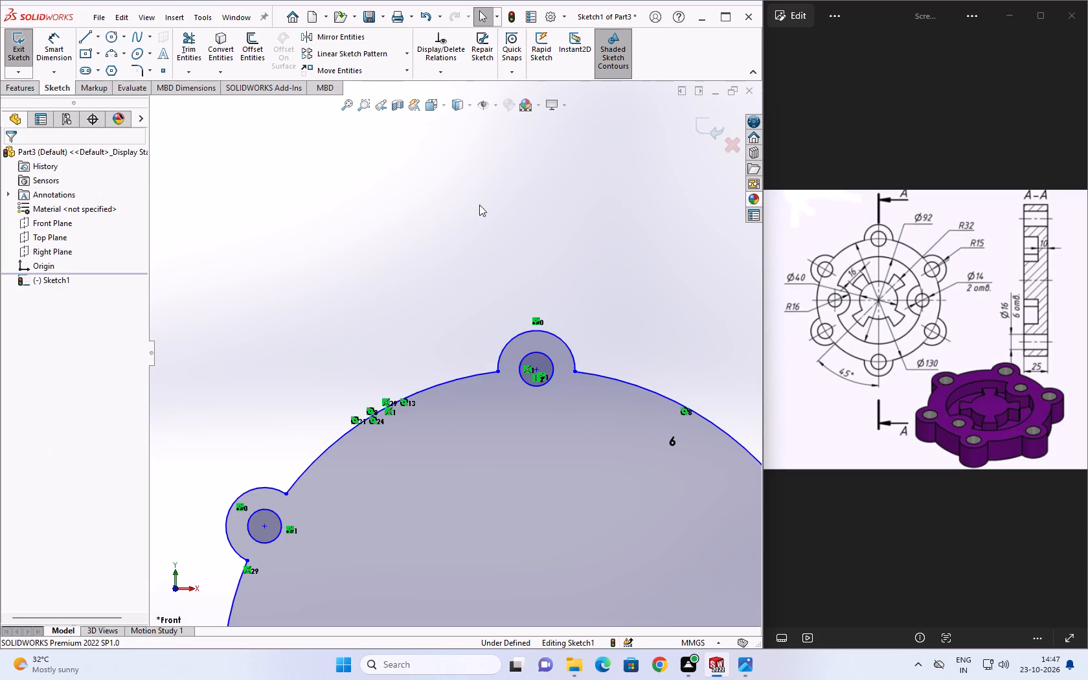
Extrude the lugged flange profile with a blind depth of 25 mm from the sketch plane.
scroll(543, 212, down, 5)
scroll(541, 212, up, 13)
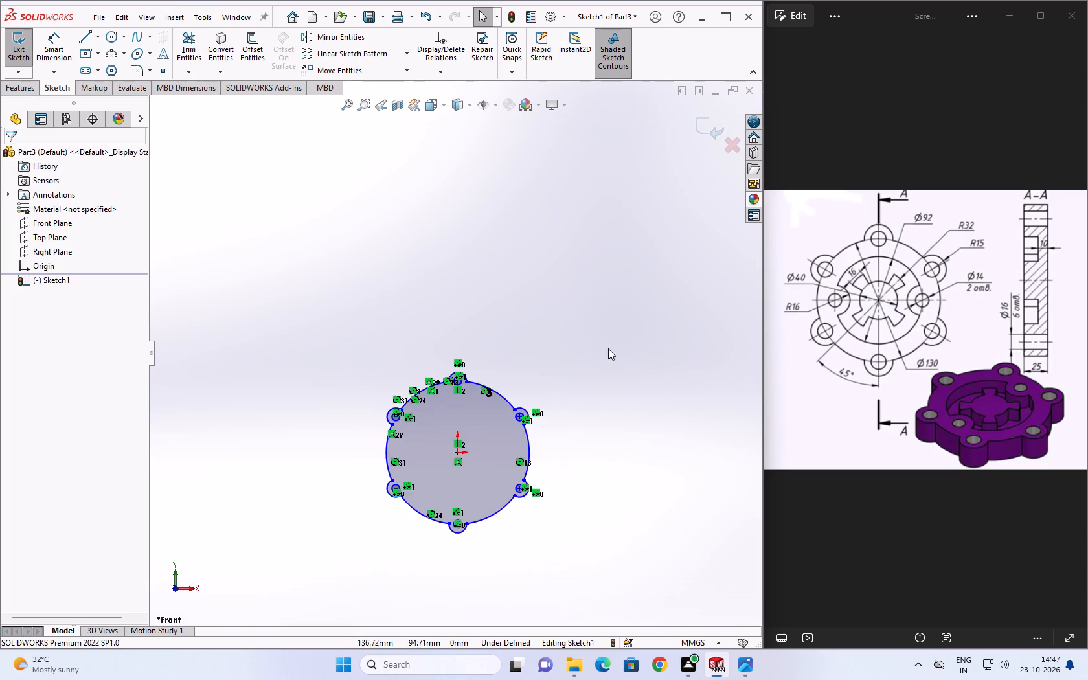
middle_drag(606, 350, 556, 335)
click(30, 91)
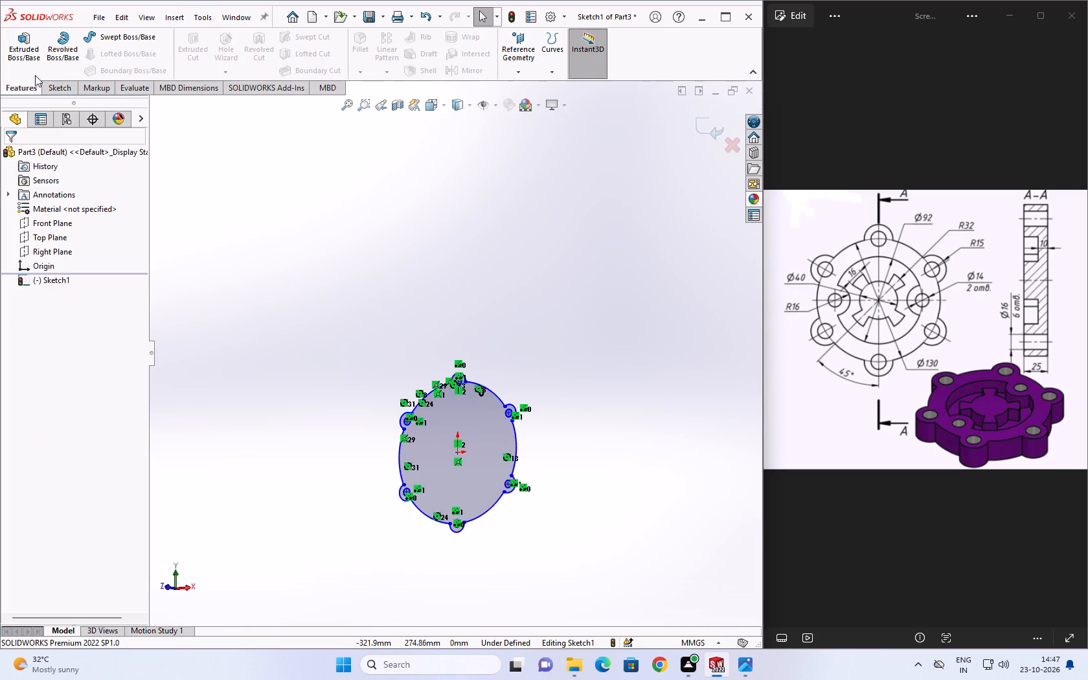
click(28, 59)
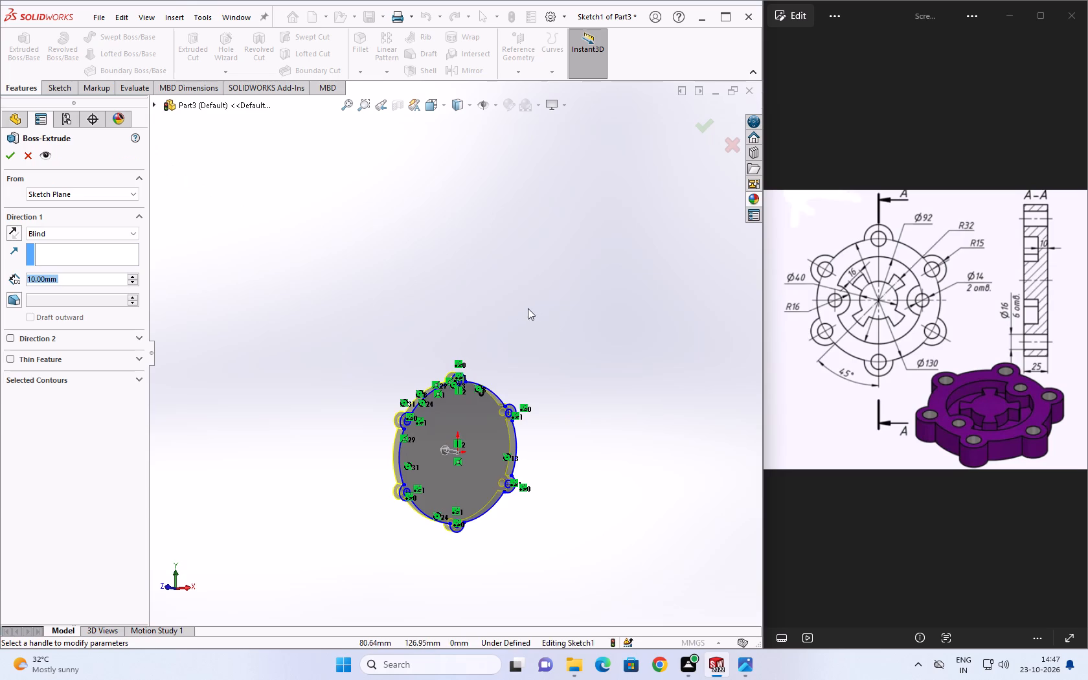
middle_drag(523, 308, 438, 231)
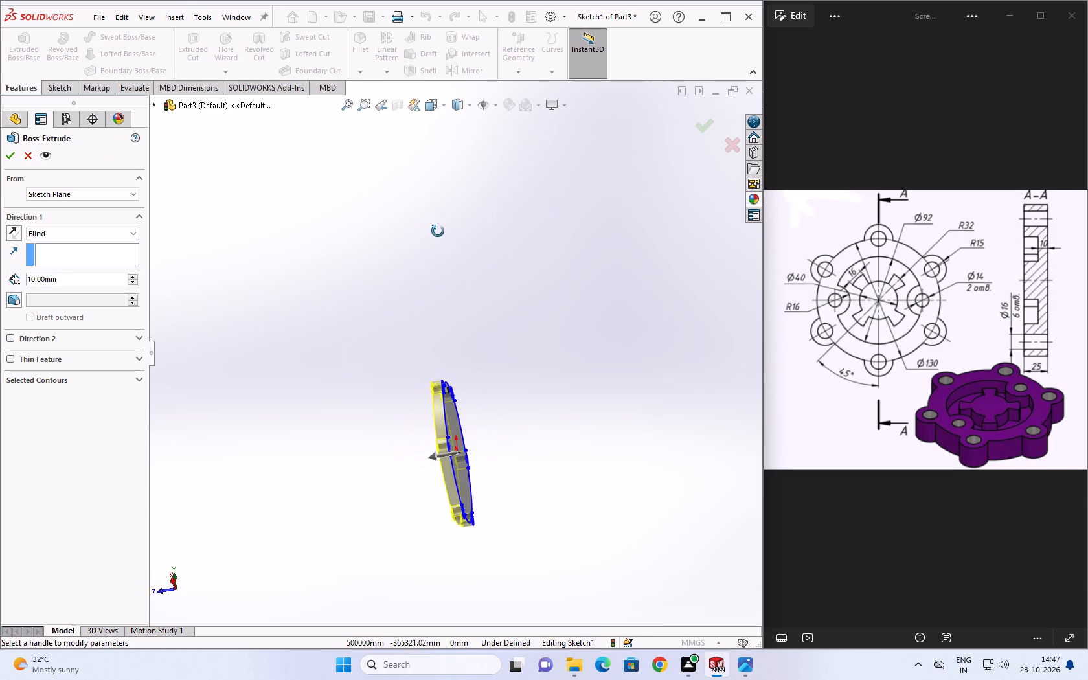
middle_drag(438, 231, 444, 229)
double_click(91, 277)
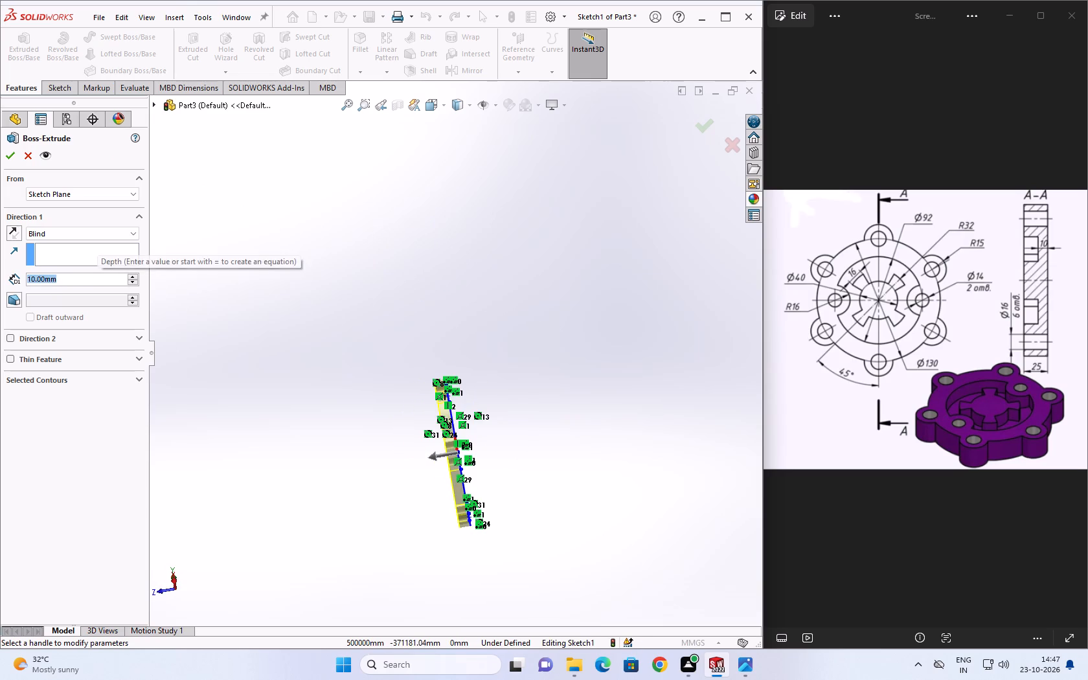
text(25)
key(Return)
click(10, 158)
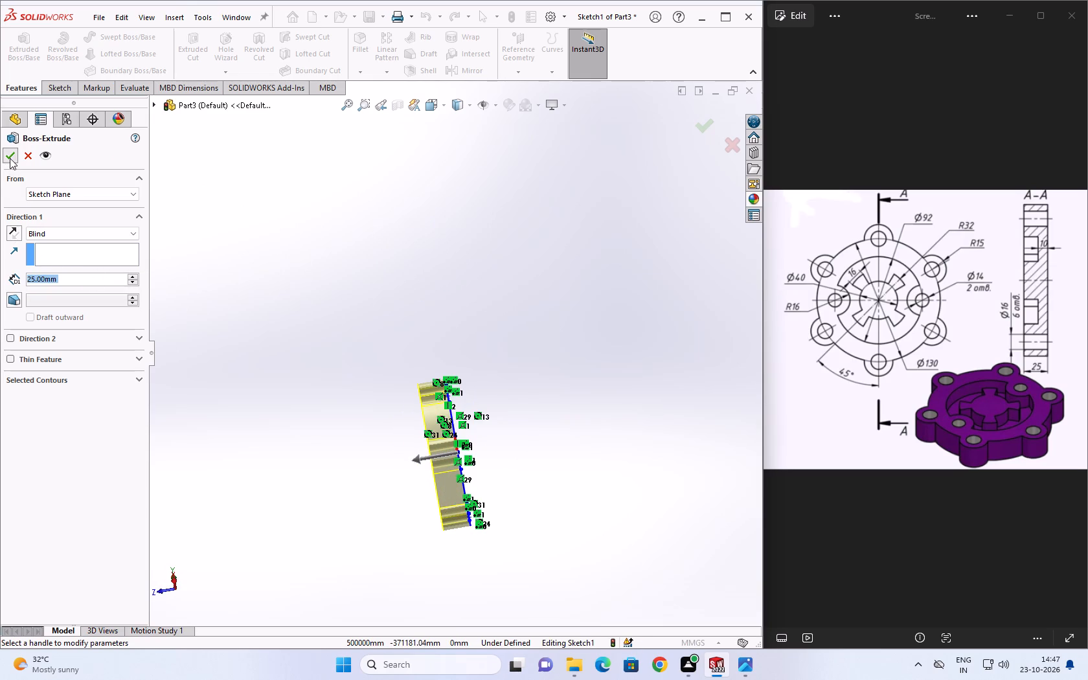
Start a sketch on the flange's front face and draw a horizontal construction line from the origin to the outer edge, about 65 mm long.
click(281, 371)
middle_drag(380, 498, 485, 412)
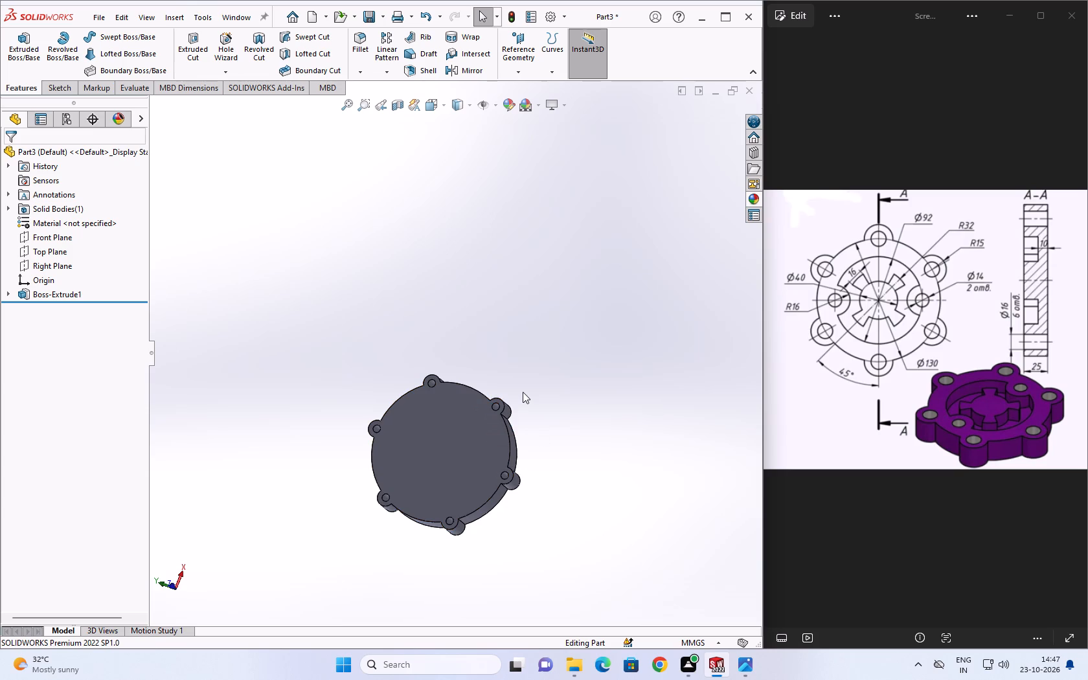
click(428, 419)
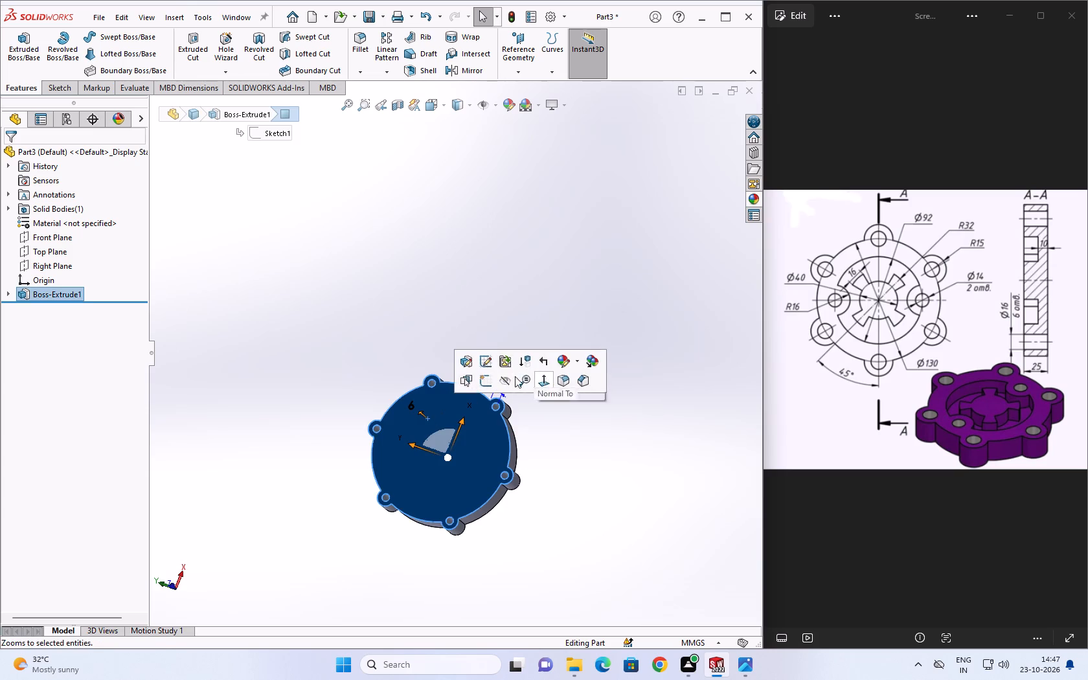
click(488, 385)
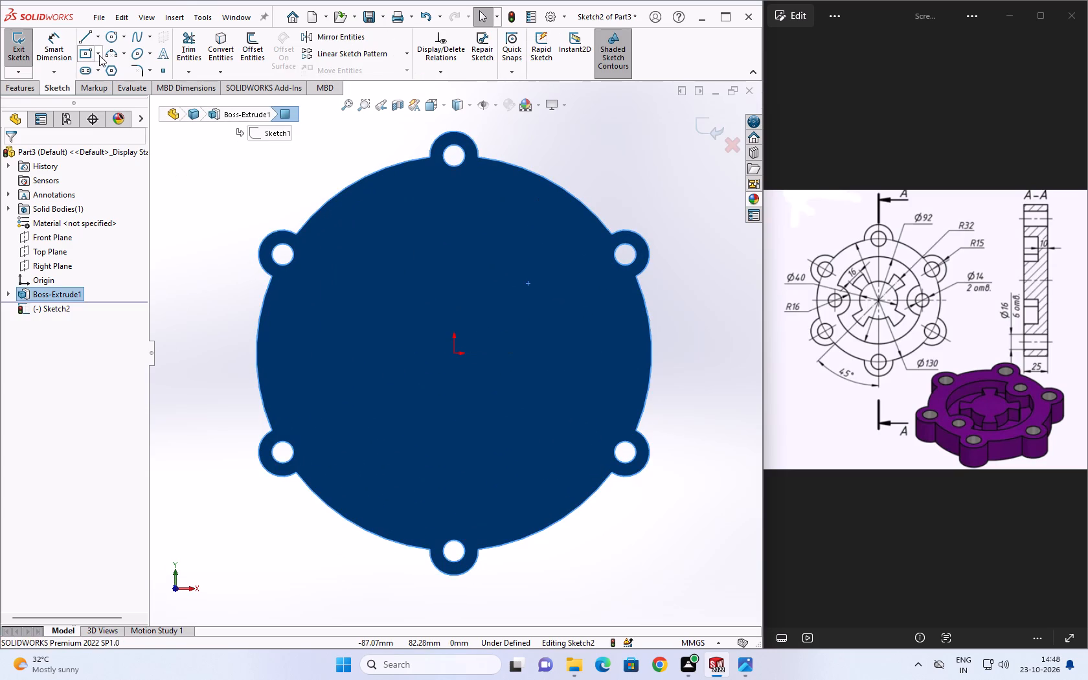
click(96, 36)
click(113, 73)
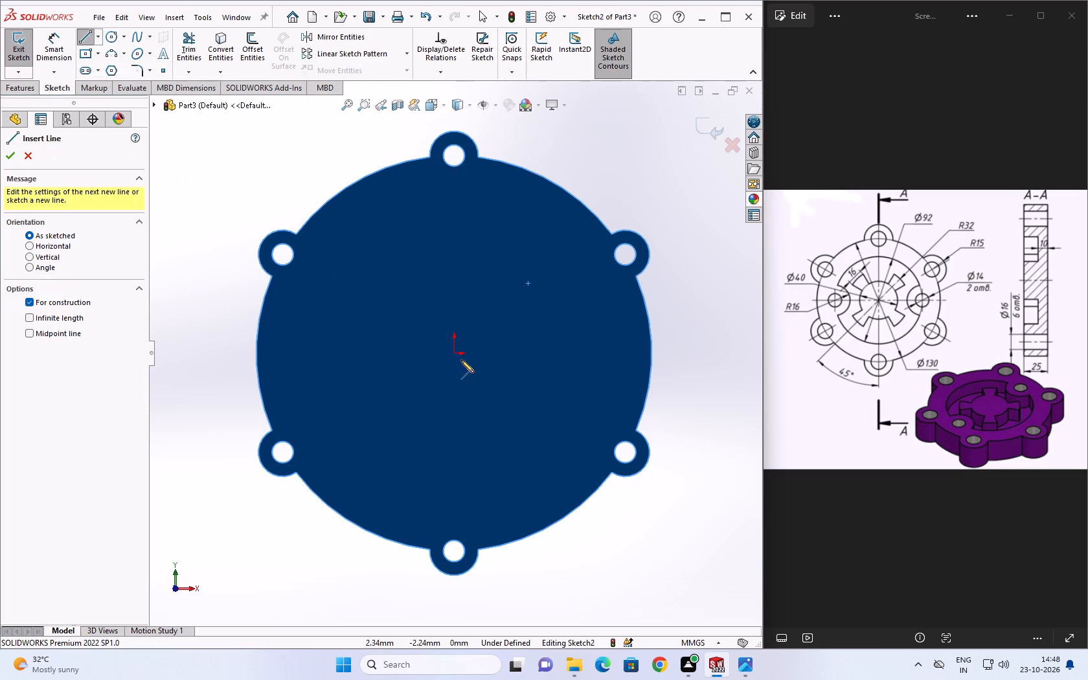
click(455, 356)
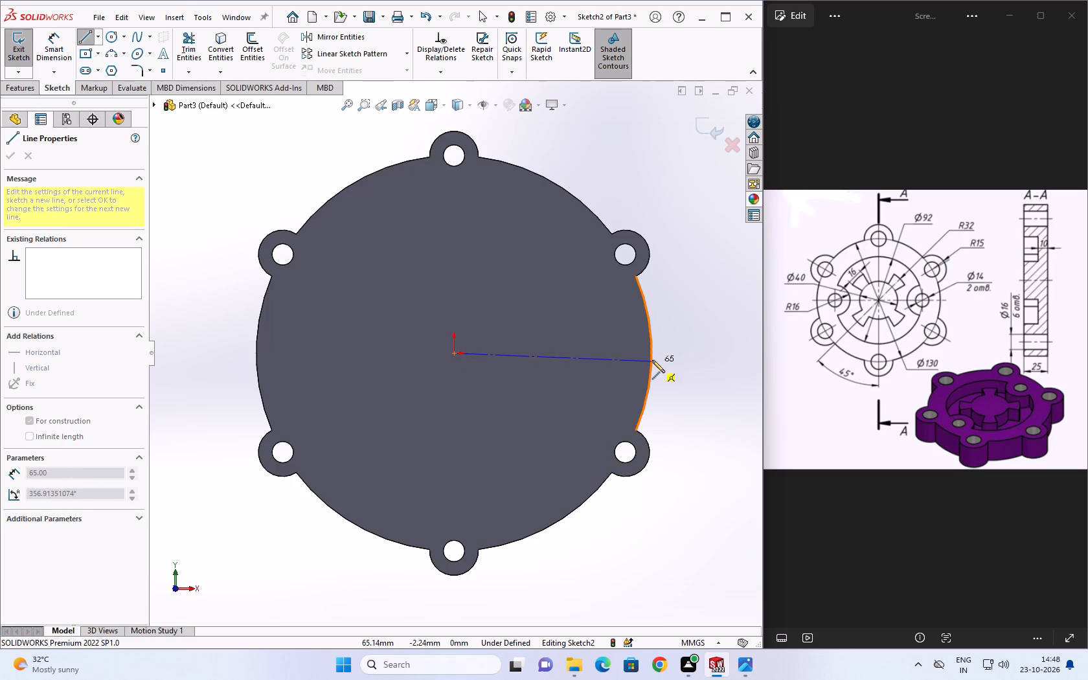
click(652, 354)
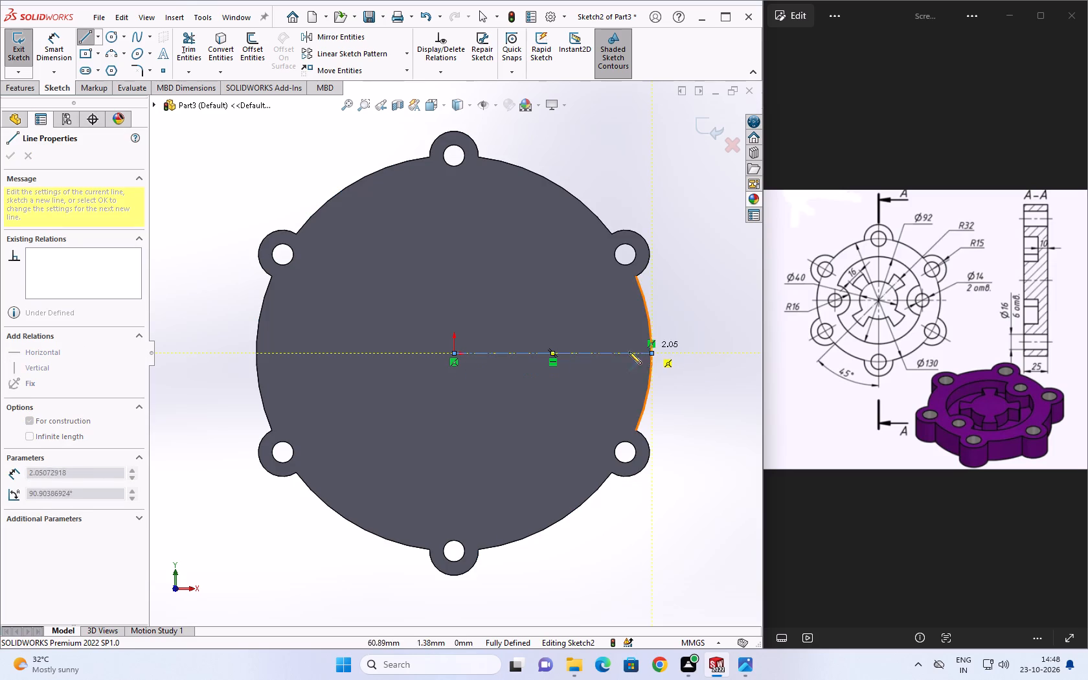
key(Escape)
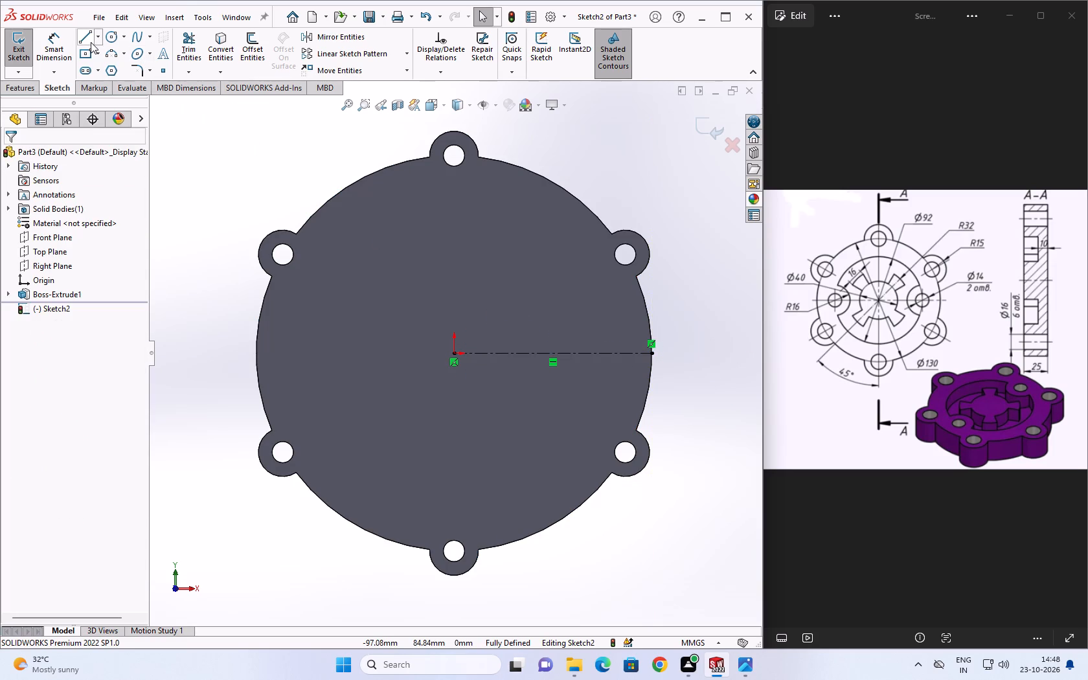
Draw a vertical construction line from the origin down to the bottom lug.
click(95, 44)
click(102, 68)
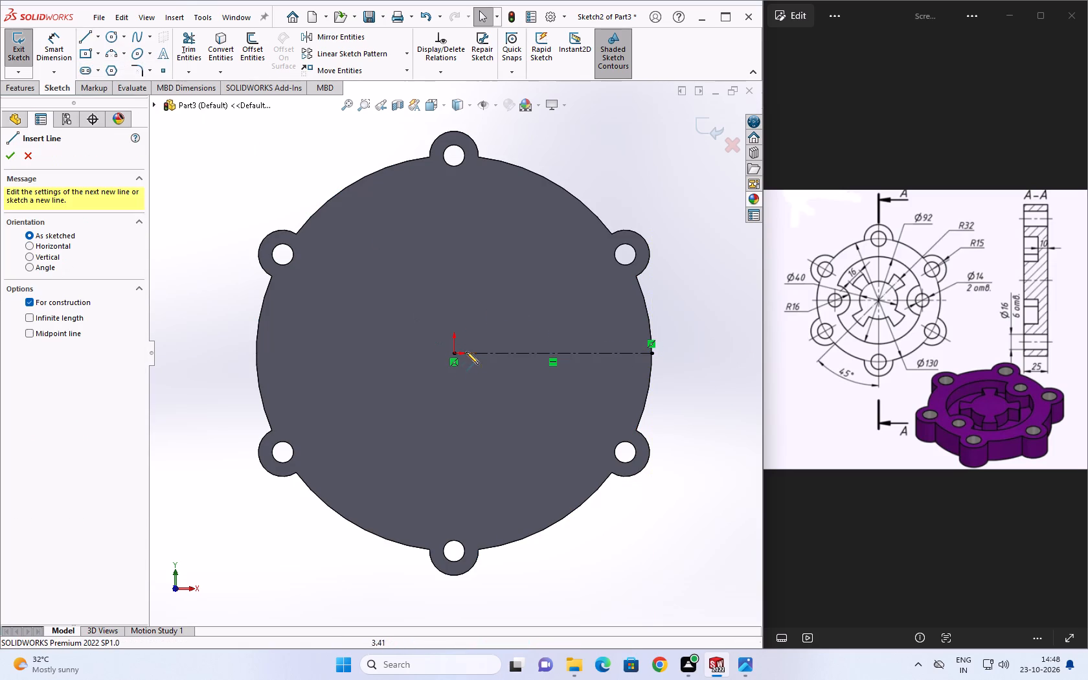
click(455, 353)
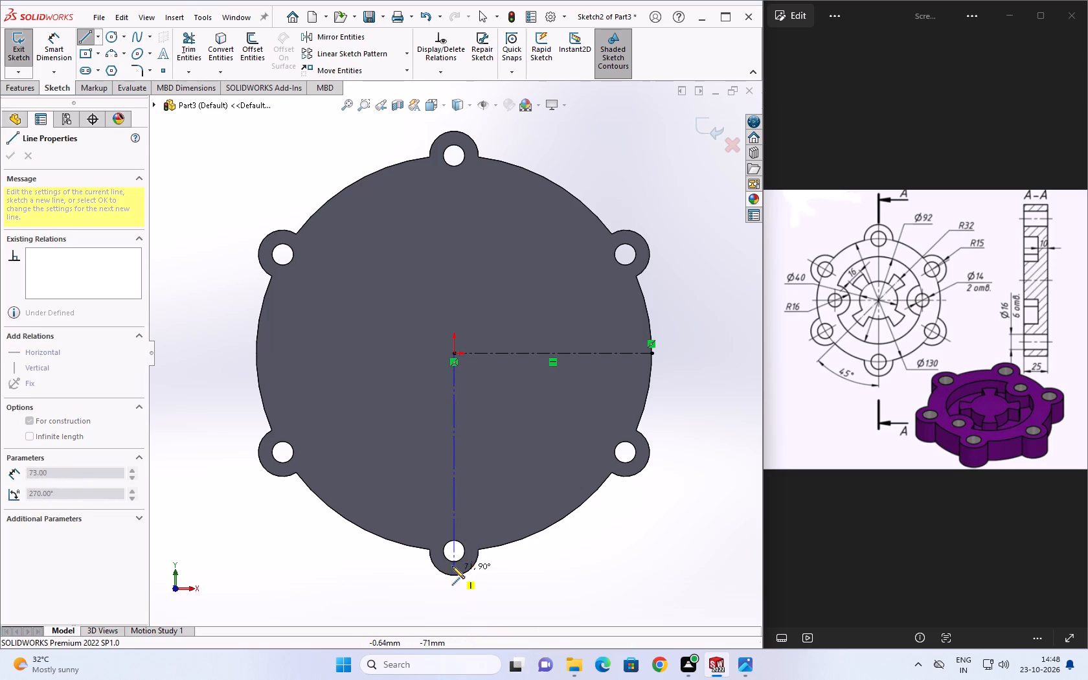
click(454, 562)
key(Escape)
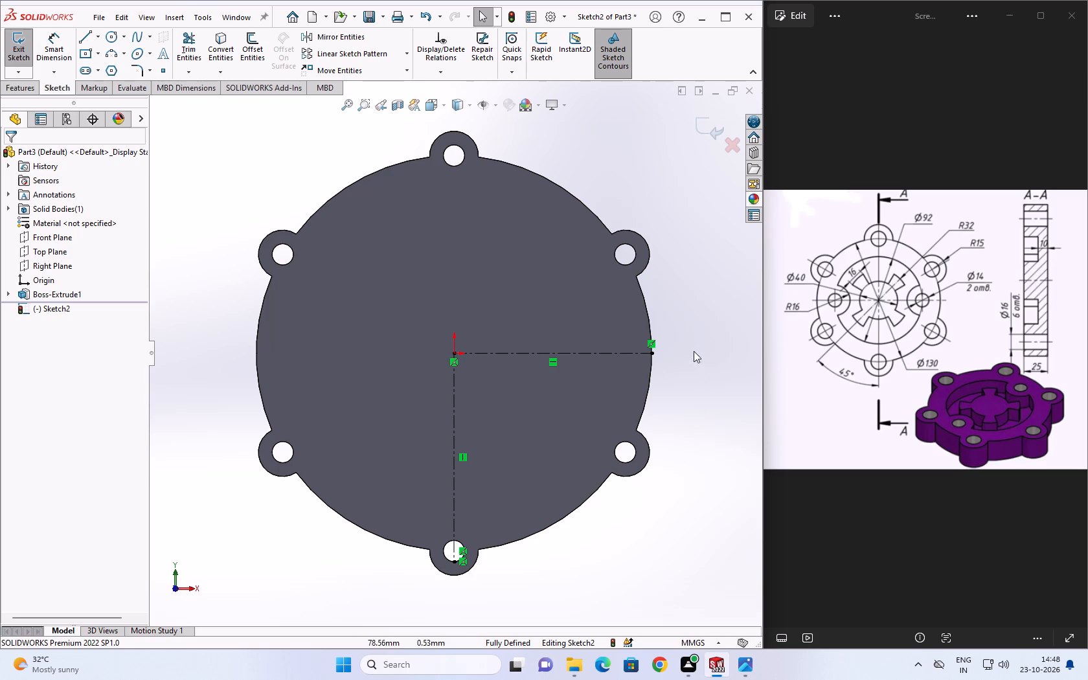
Draw a circle centred on the origin with a radius of 92/2 mm and make it construction geometry.
click(110, 39)
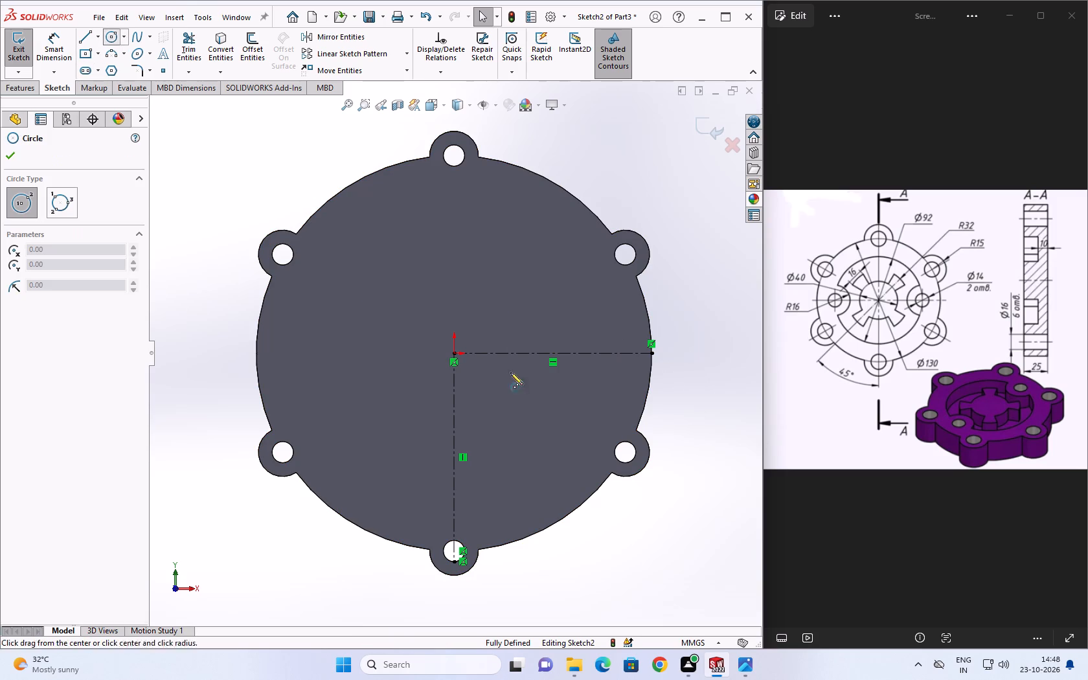
click(454, 353)
click(566, 439)
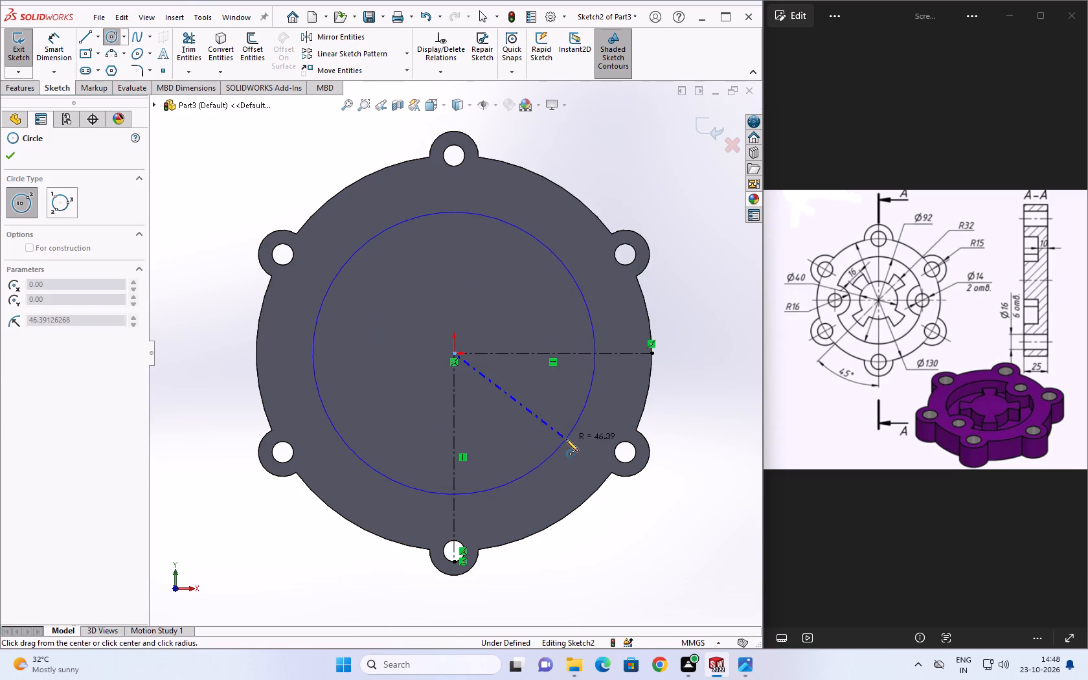
text(92/2)
key(Return)
key(Escape)
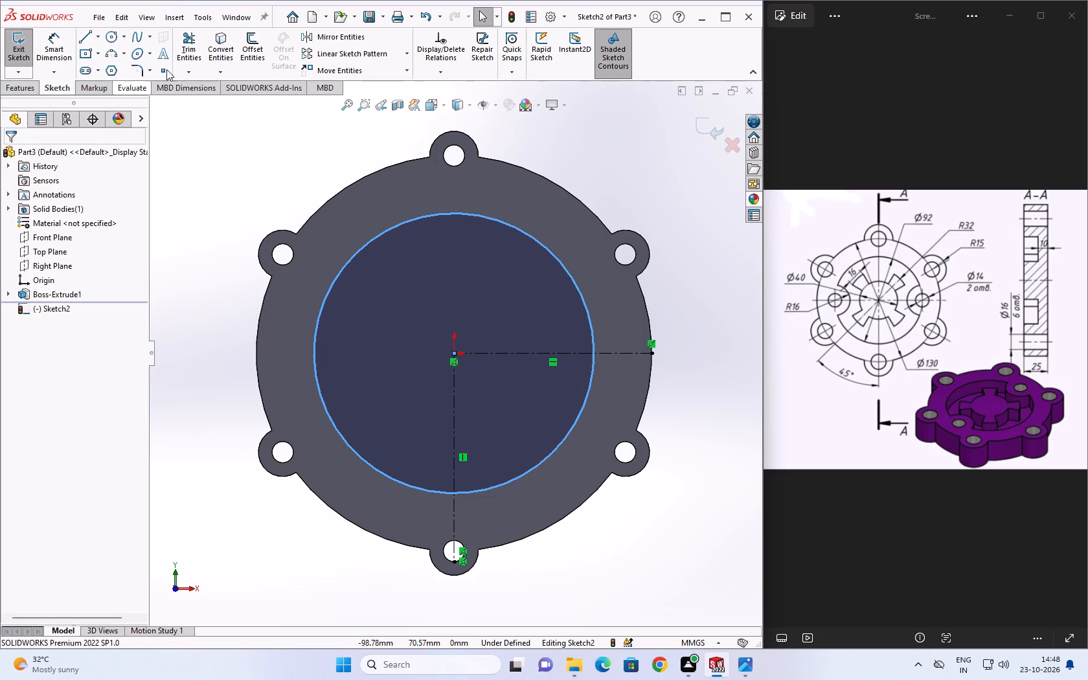
click(374, 239)
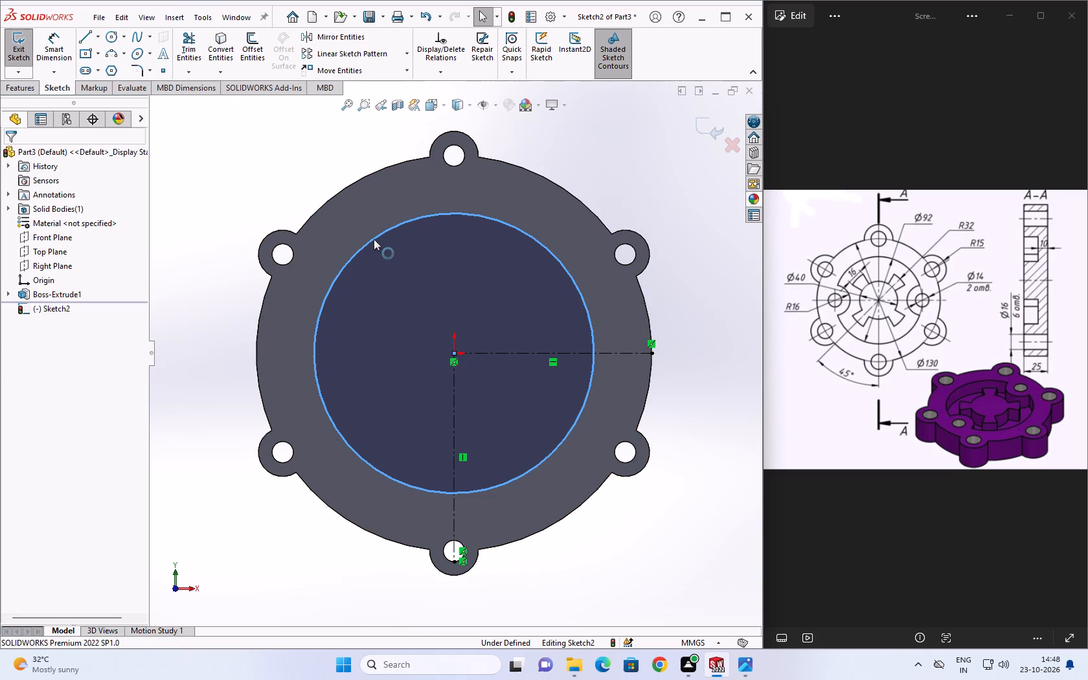
click(56, 329)
click(13, 153)
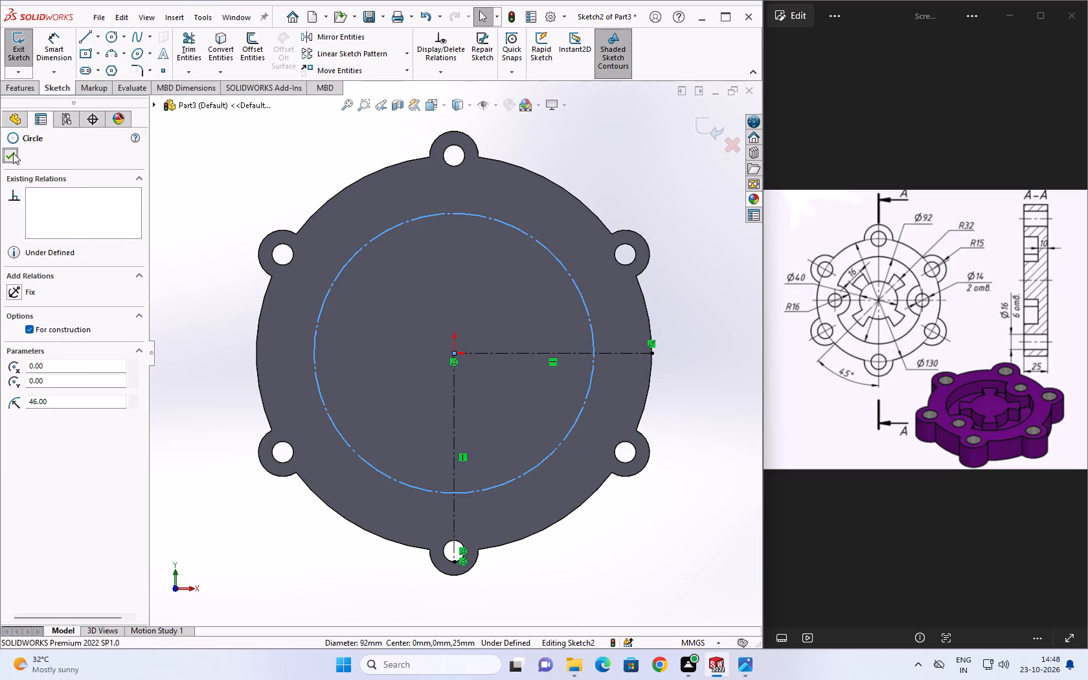
Draw a circle of radius 7 mm centred where the construction circle meets the horizontal construction line.
click(116, 38)
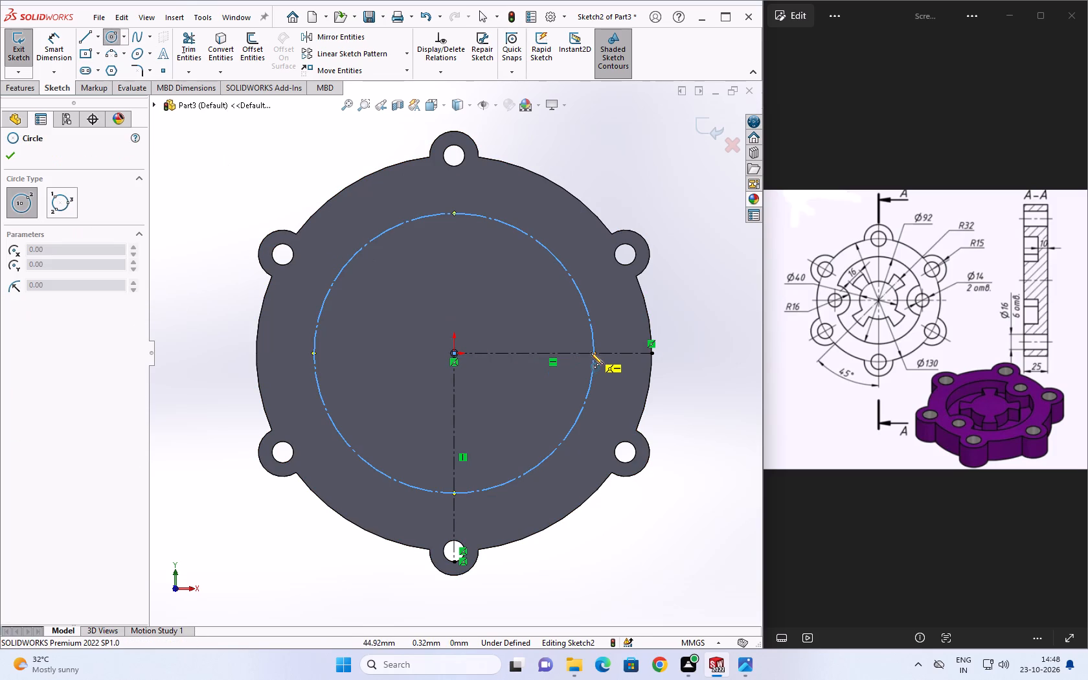
click(595, 353)
click(614, 376)
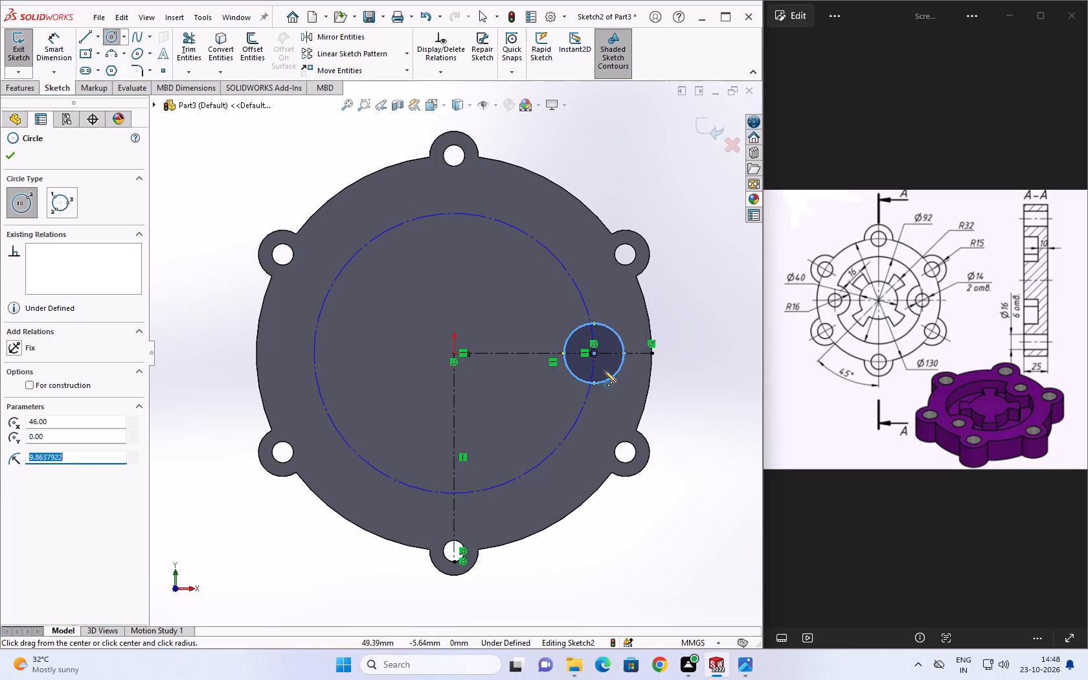
key(7)
key(Return)
key(Escape)
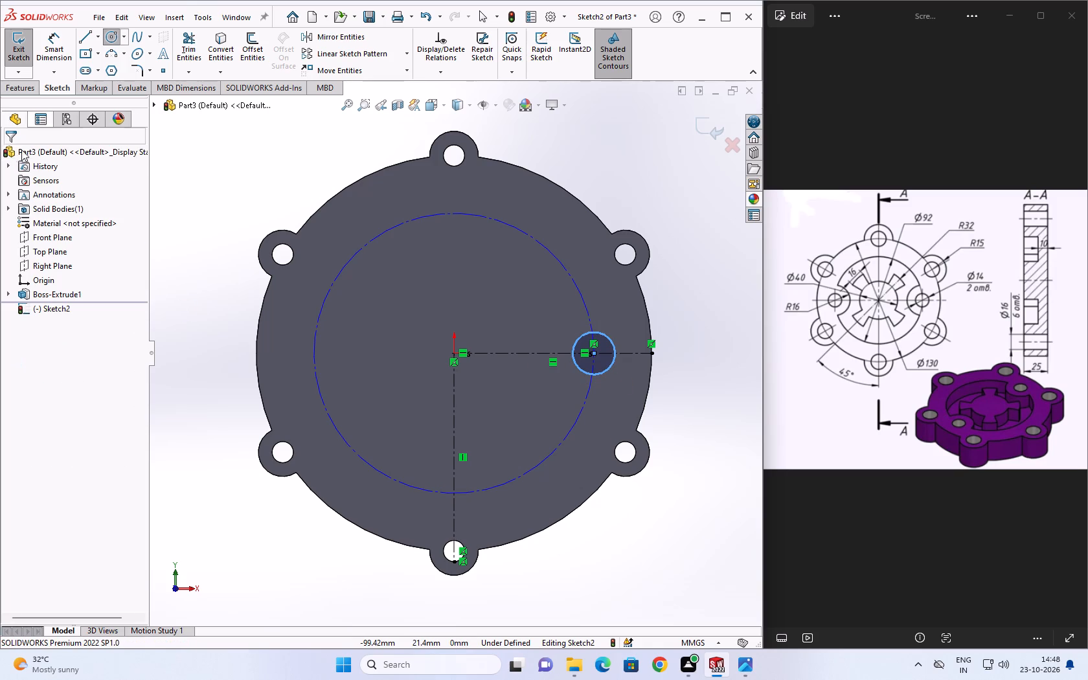
Mirror the 7 mm radius circle about the vertical construction line.
click(383, 36)
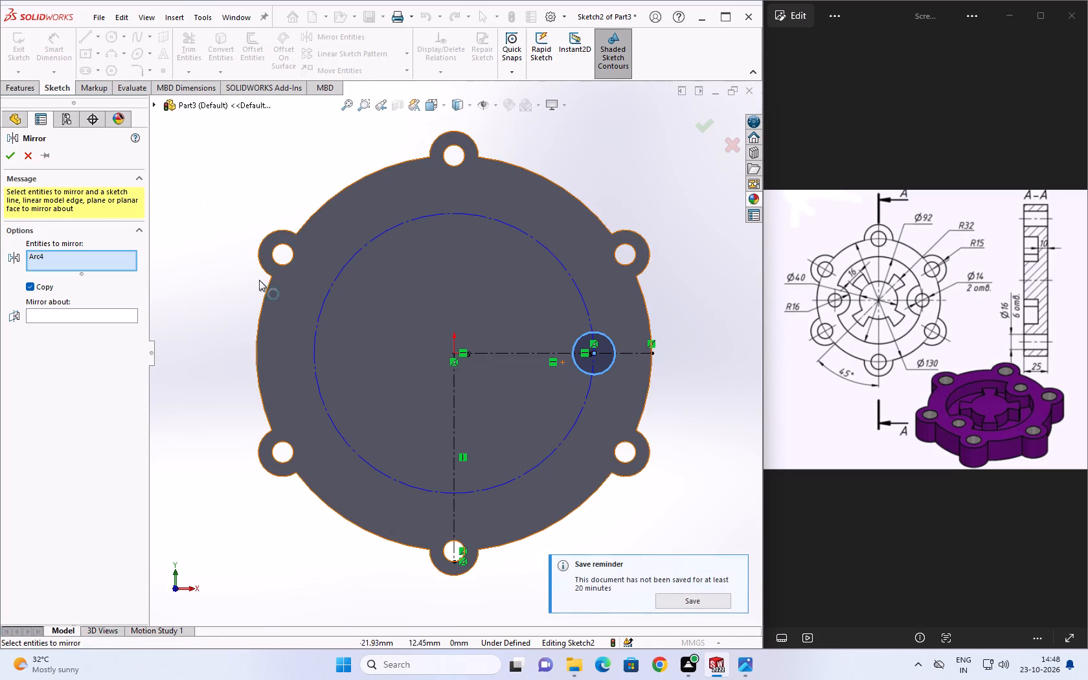
click(114, 315)
click(450, 384)
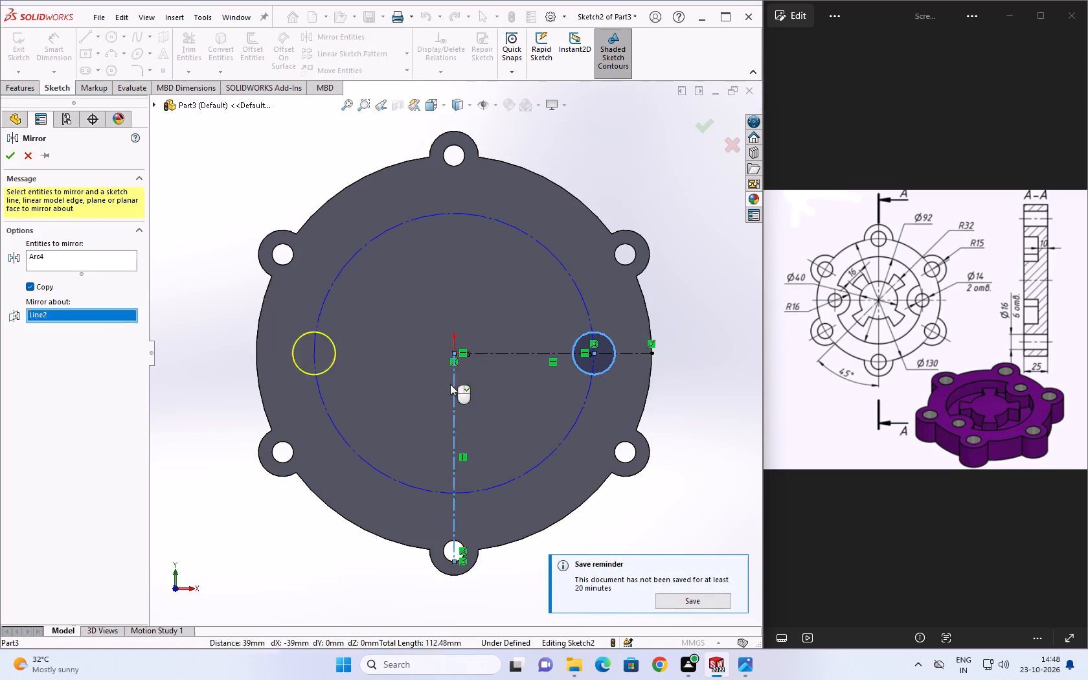
click(8, 155)
key(Escape)
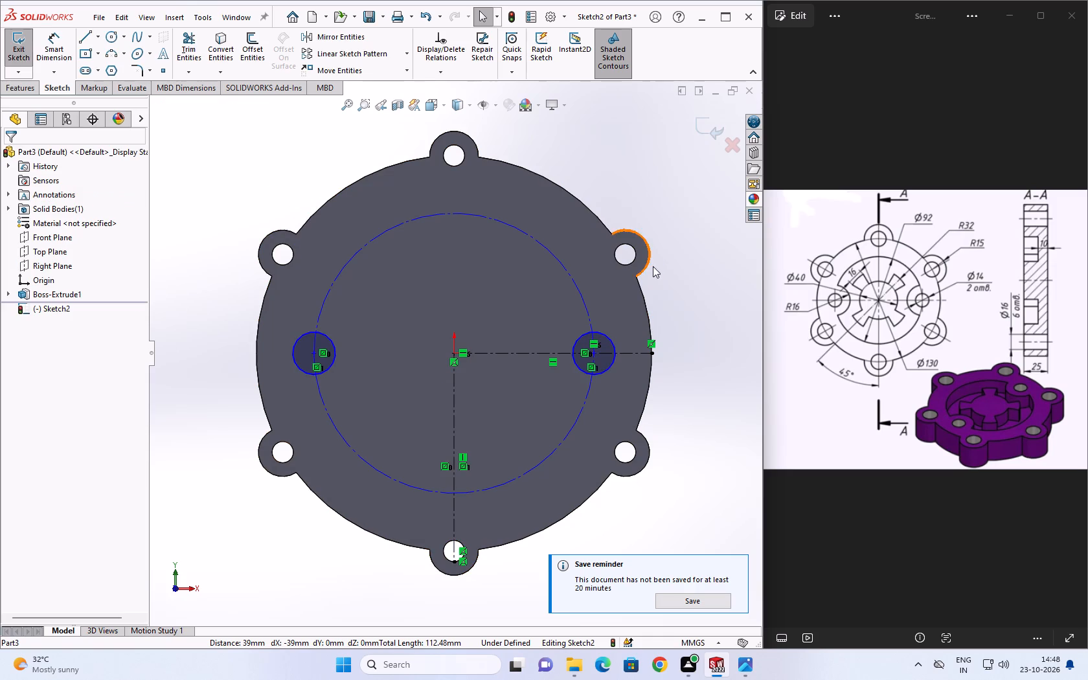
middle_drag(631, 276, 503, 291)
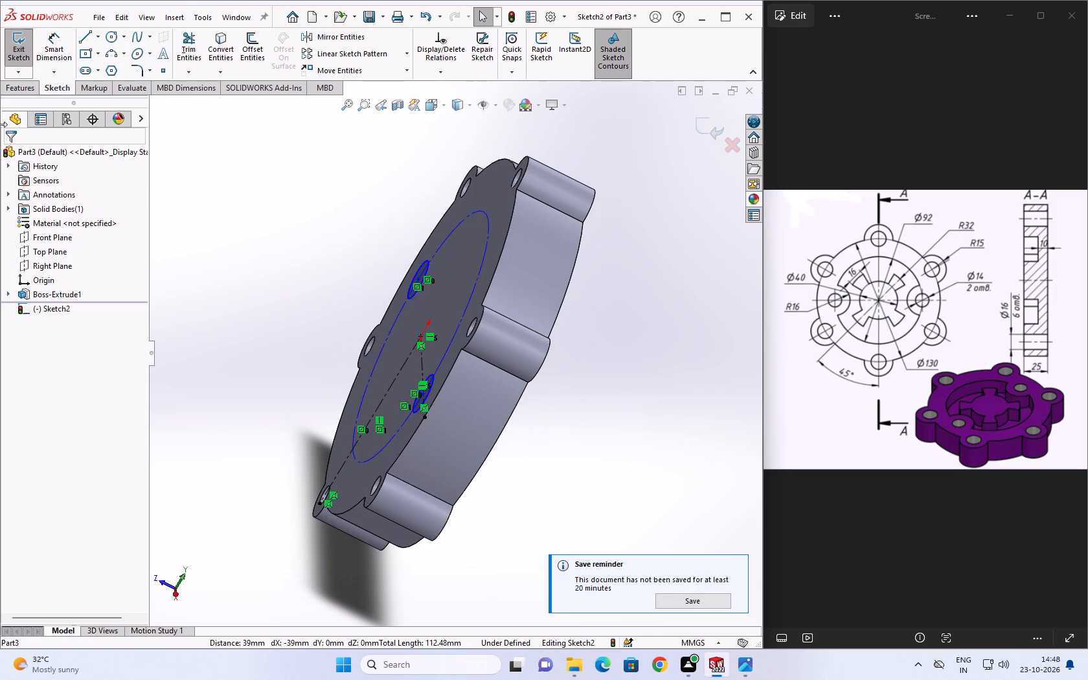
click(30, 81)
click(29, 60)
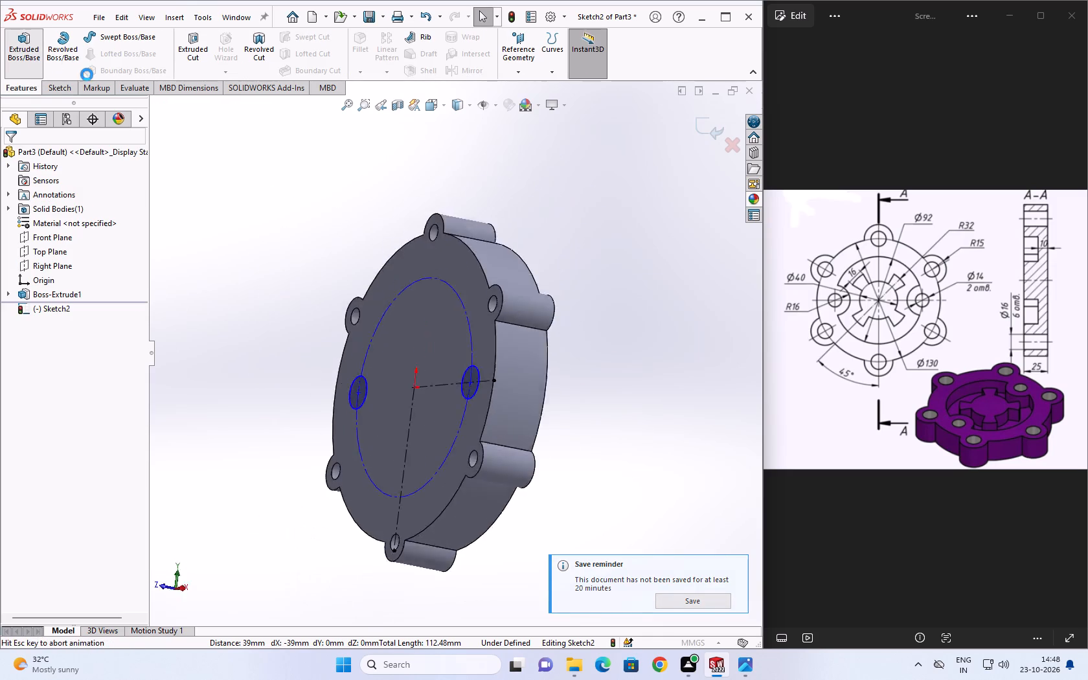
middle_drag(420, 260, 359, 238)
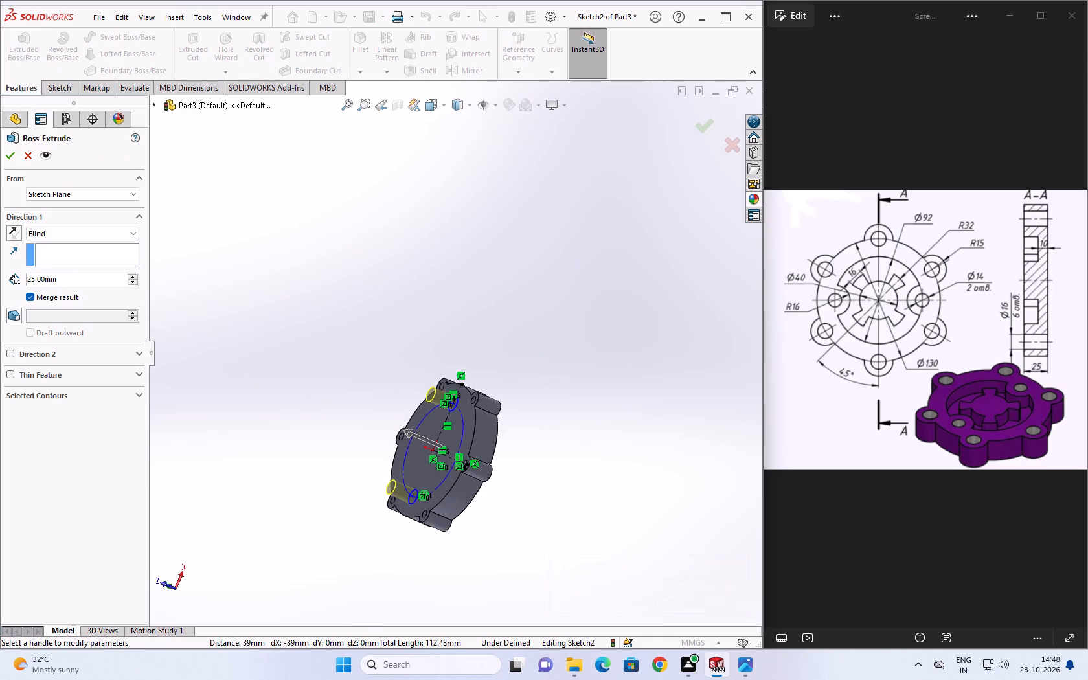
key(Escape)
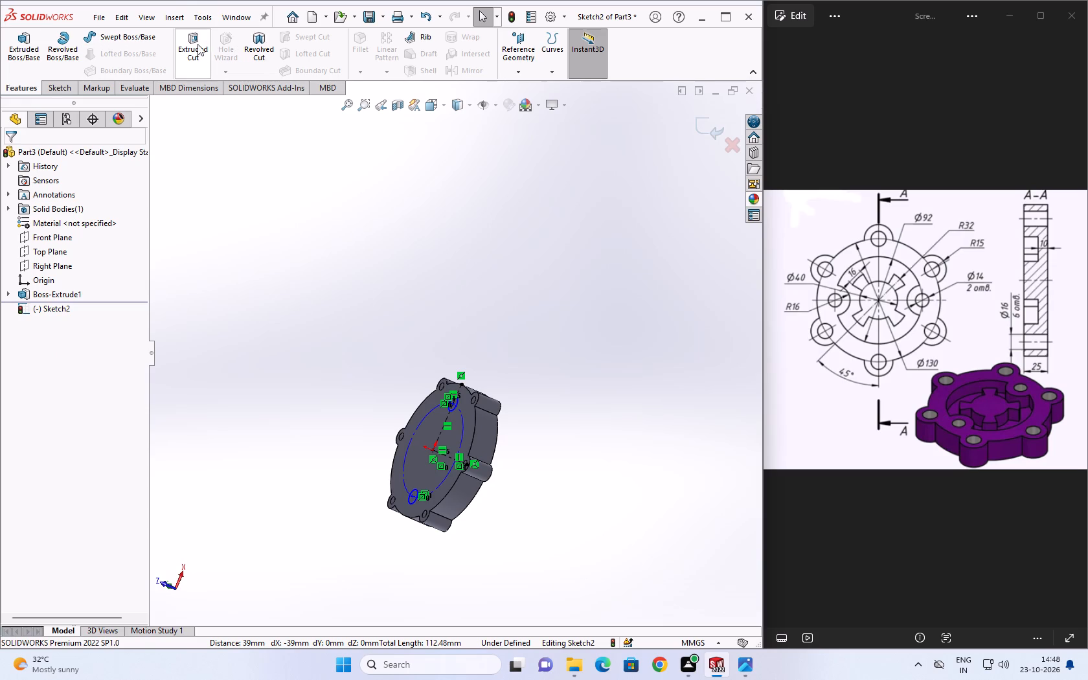
Cut the two mirrored circles through the flange with an extruded cut, blind depth 25 mm from the sketch plane.
click(197, 44)
middle_drag(513, 346, 453, 317)
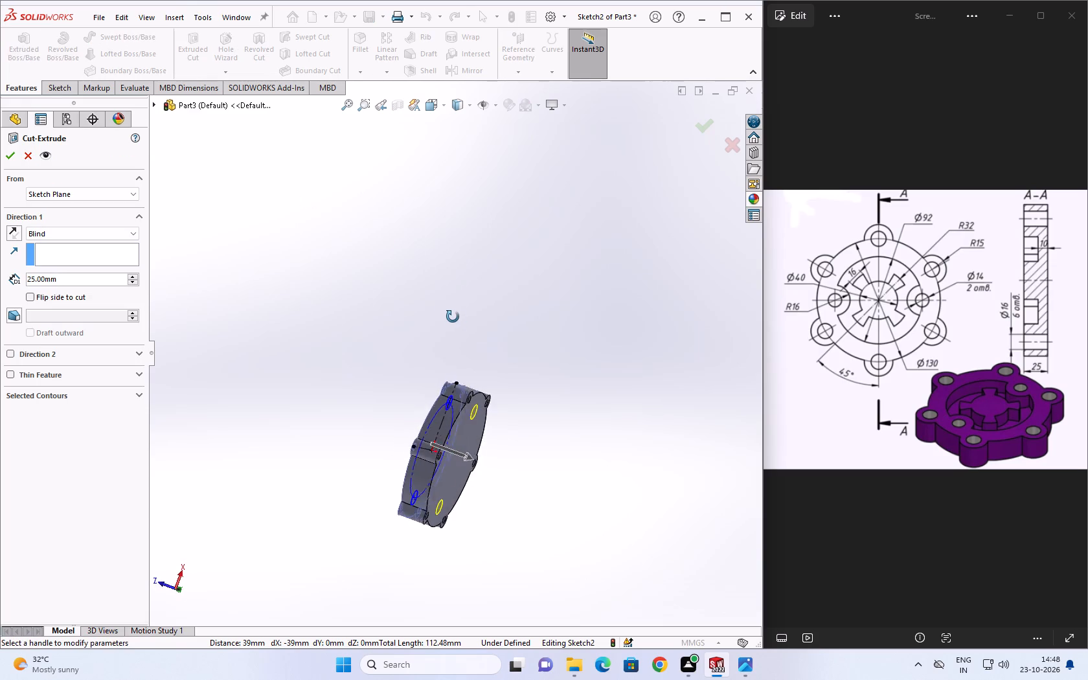
middle_drag(453, 317, 443, 315)
click(17, 160)
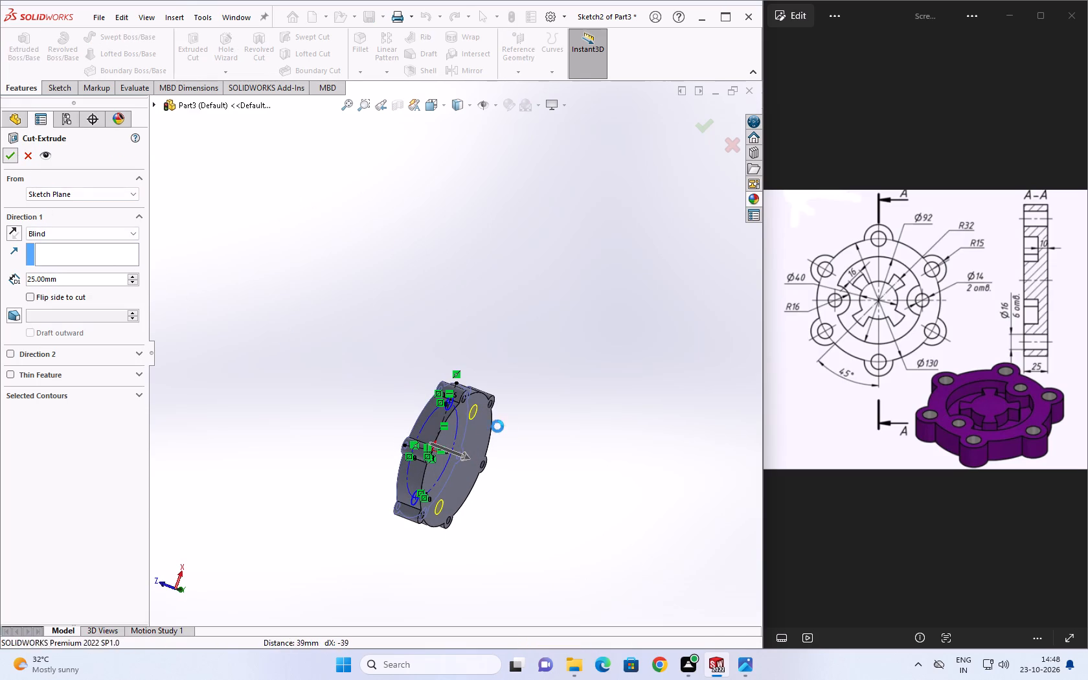
click(531, 409)
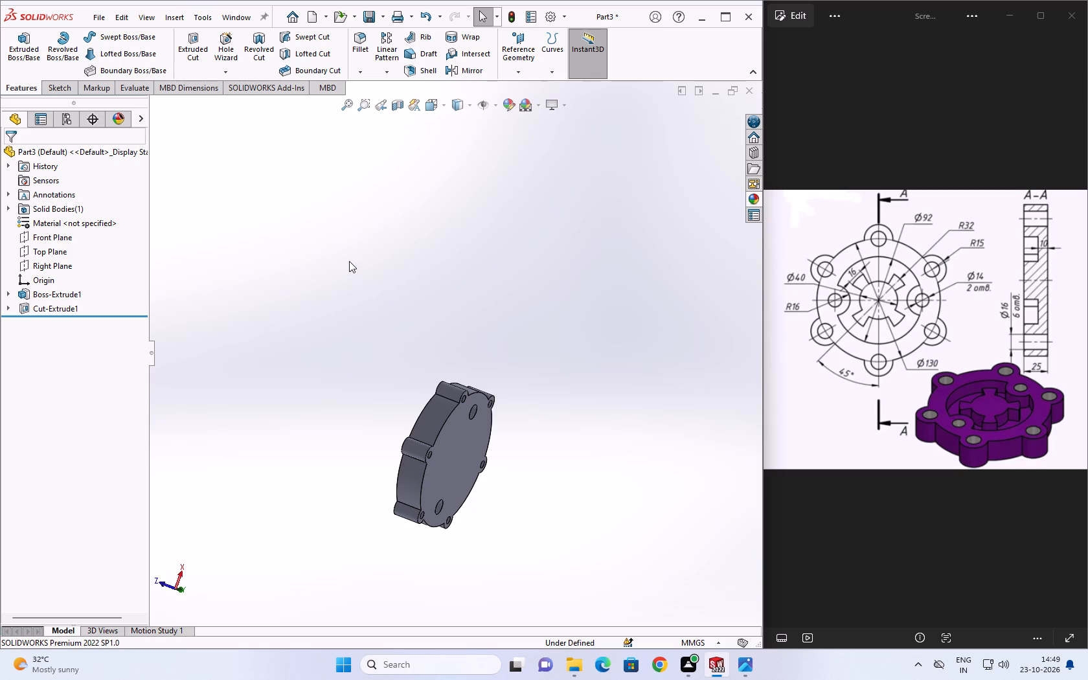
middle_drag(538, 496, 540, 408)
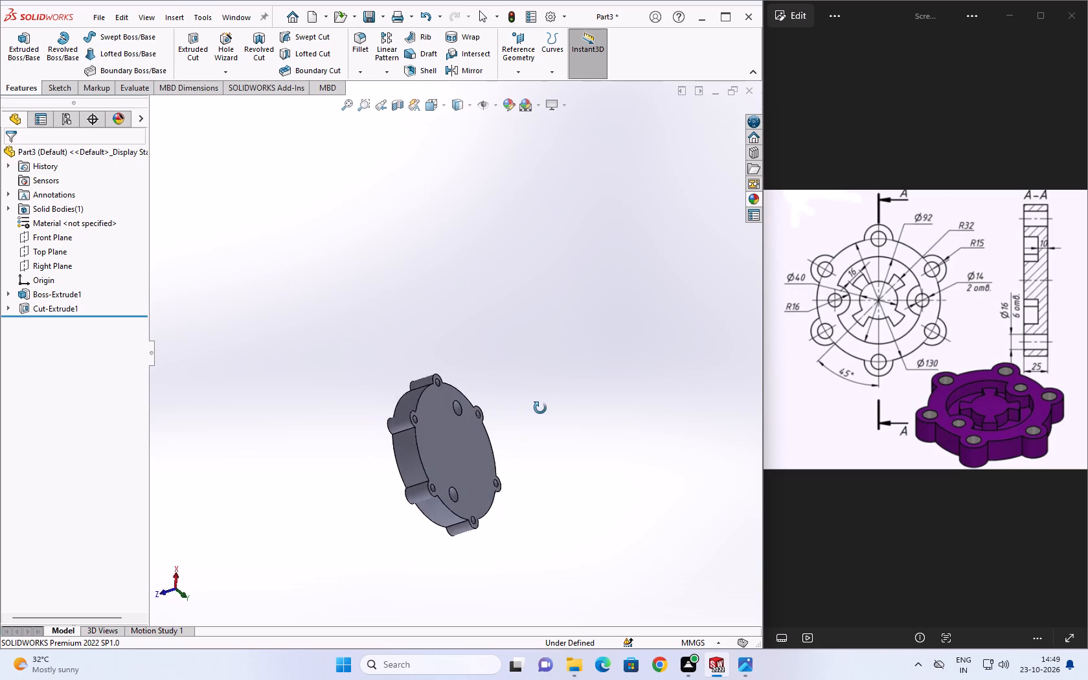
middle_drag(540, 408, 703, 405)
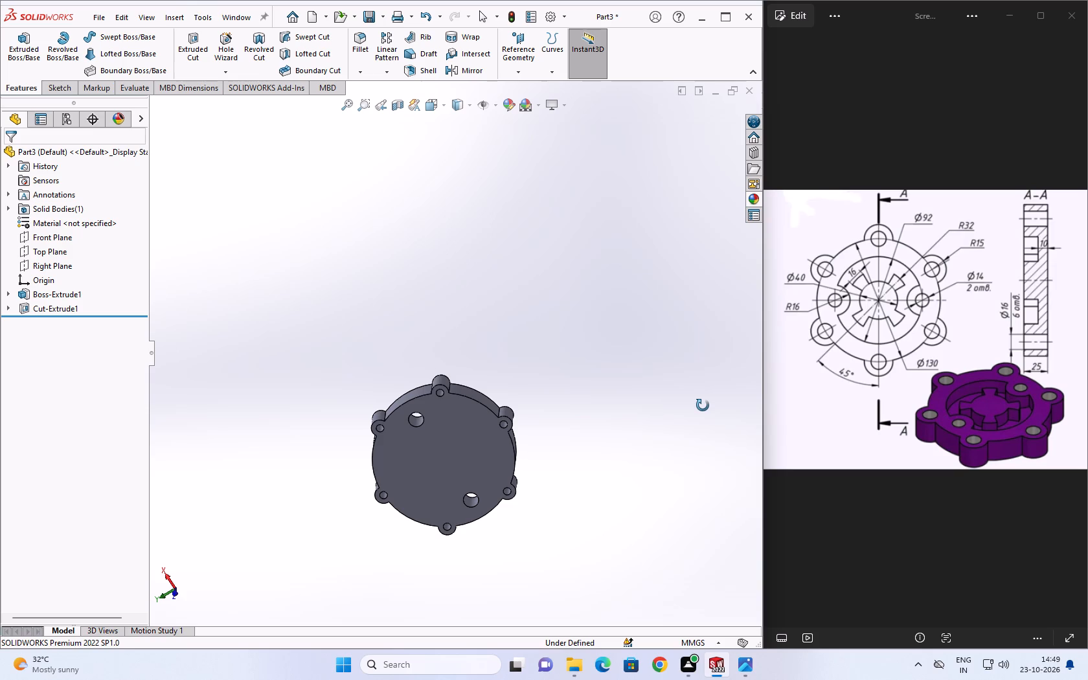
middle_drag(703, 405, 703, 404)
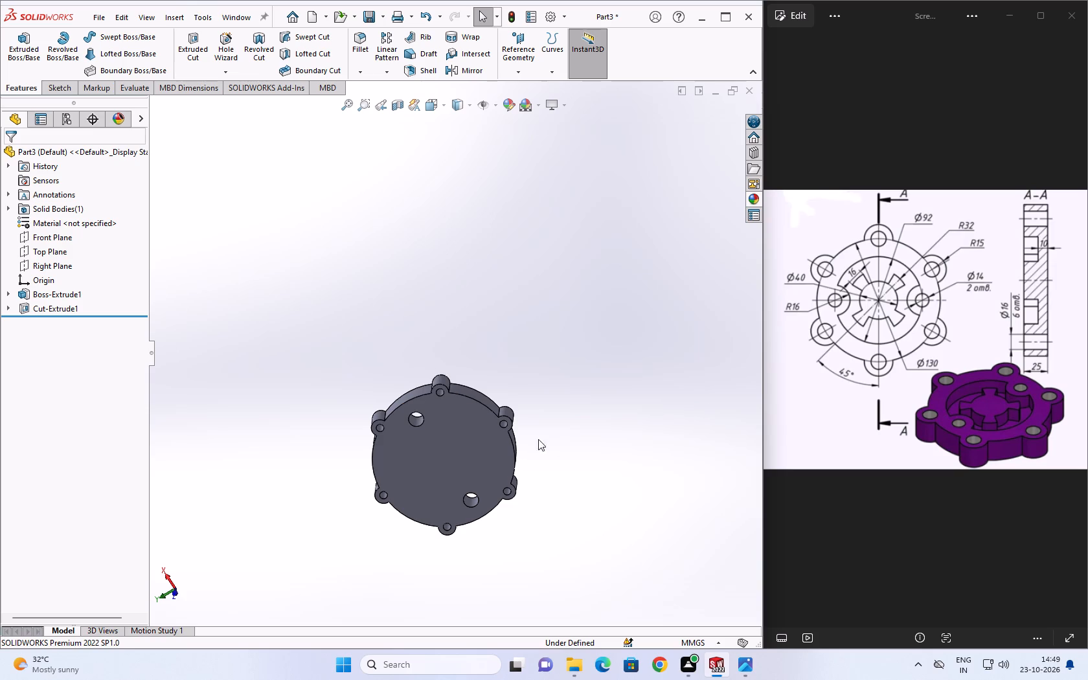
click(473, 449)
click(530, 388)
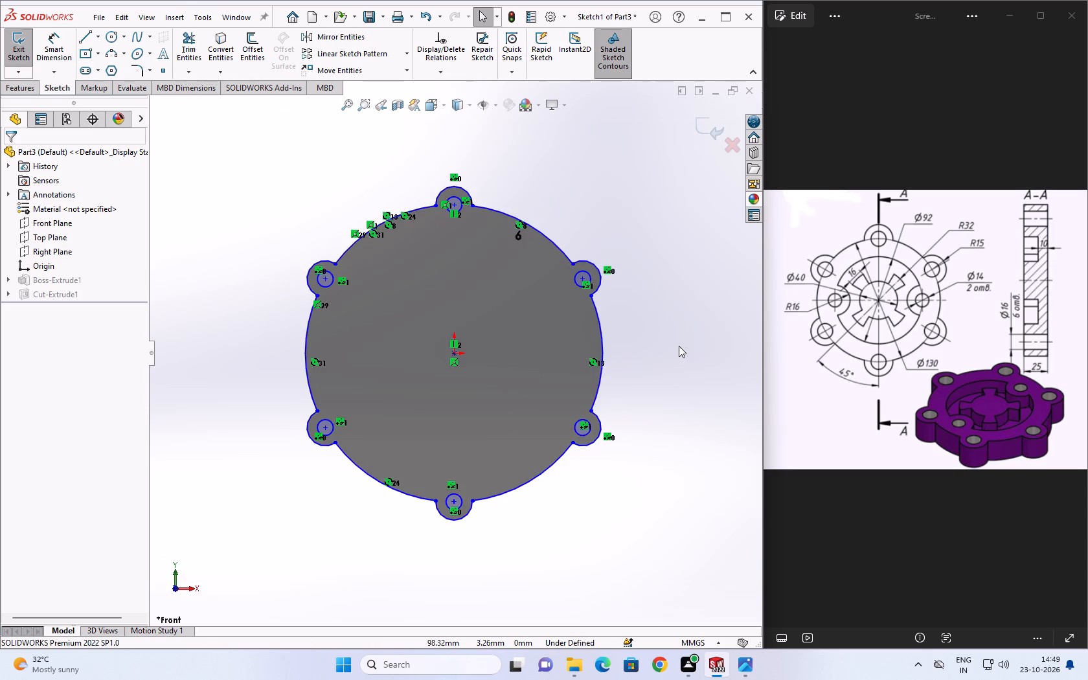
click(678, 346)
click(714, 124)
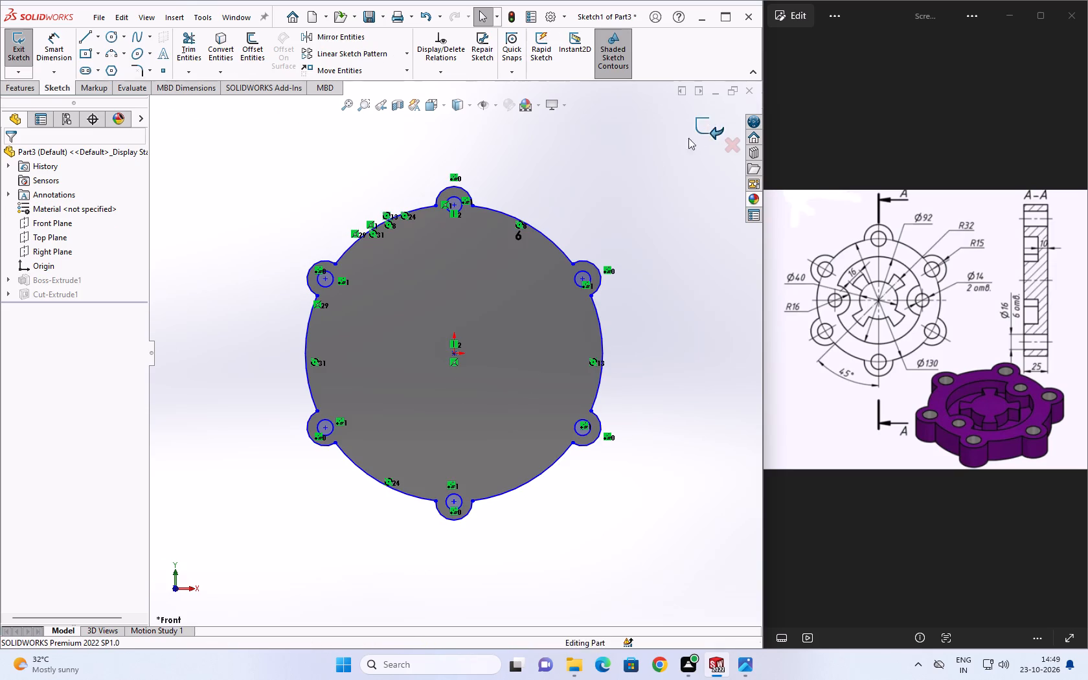
Start a new sketch on the flange's front face.
click(449, 346)
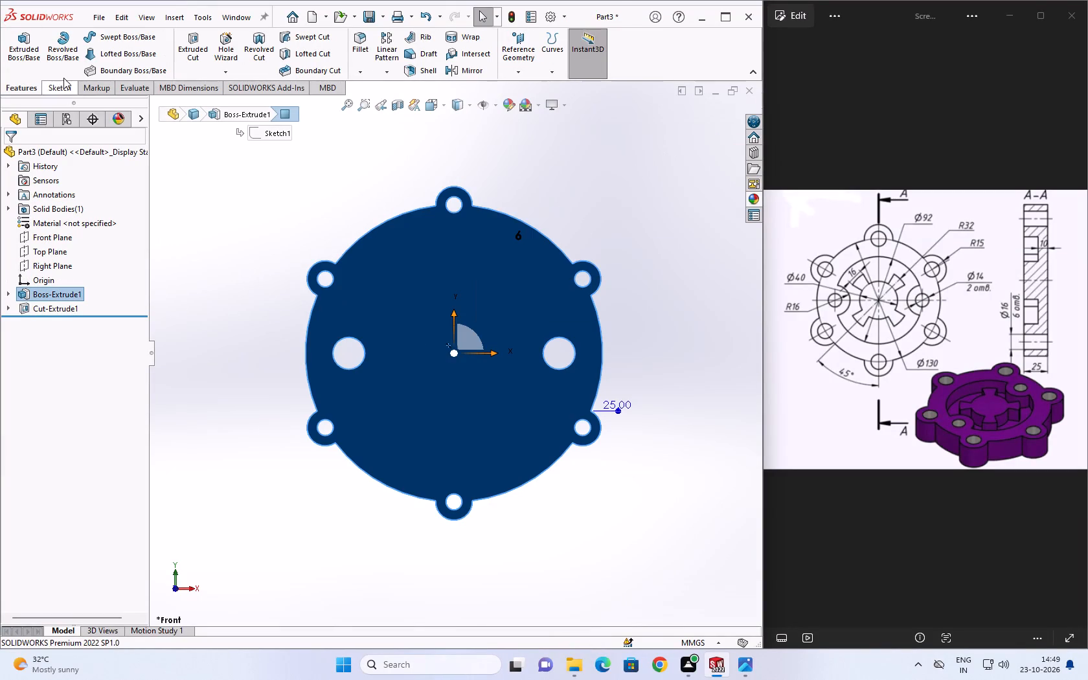
drag(63, 78, 63, 84)
click(62, 93)
click(27, 39)
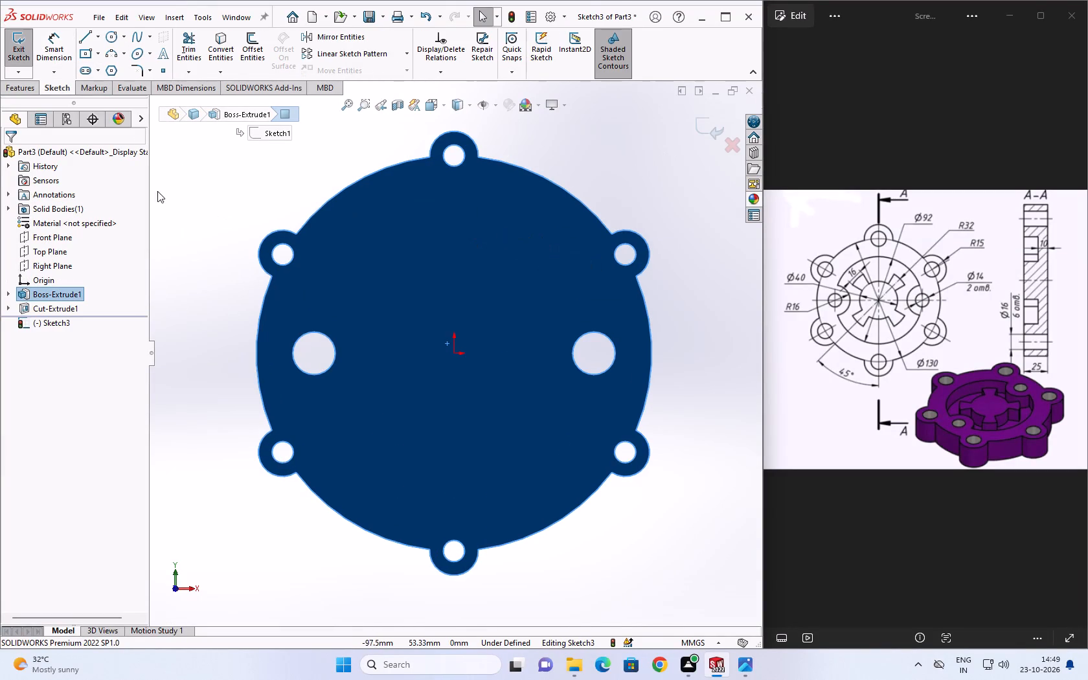
Draw a circle of radius 20 mm centred on the origin.
click(108, 34)
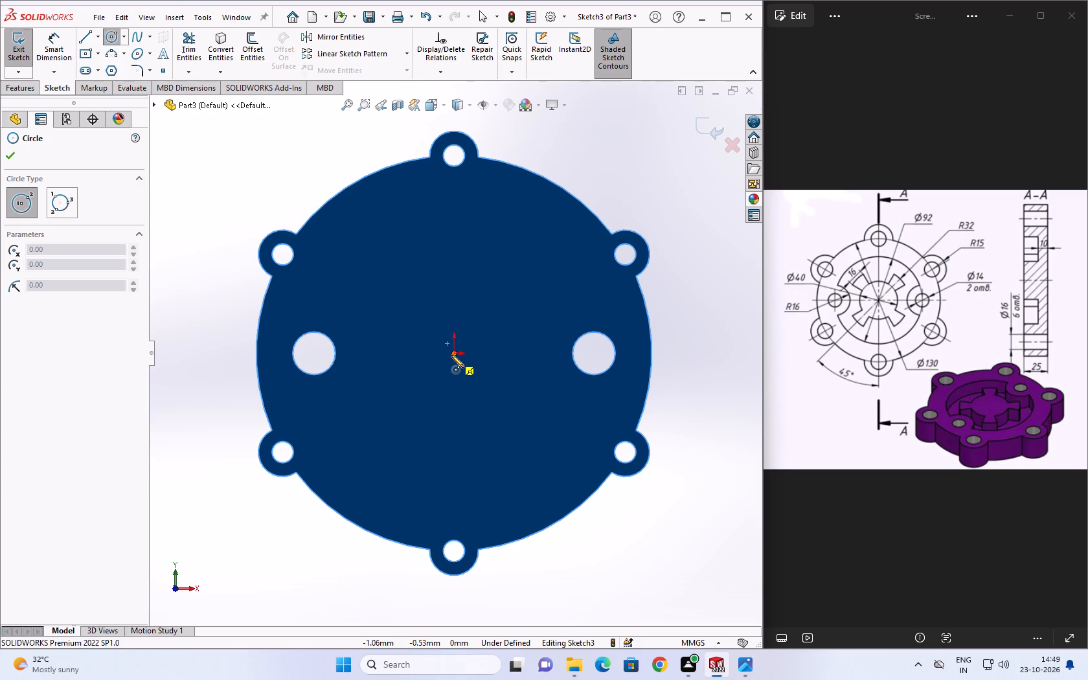
click(452, 354)
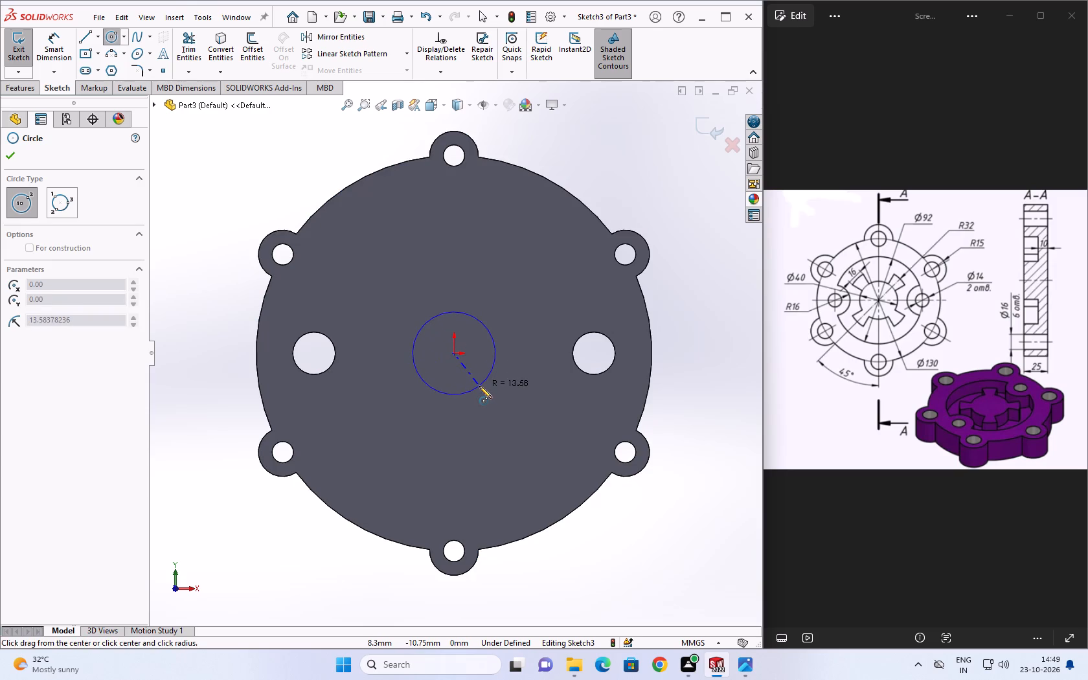
click(482, 391)
text(20)
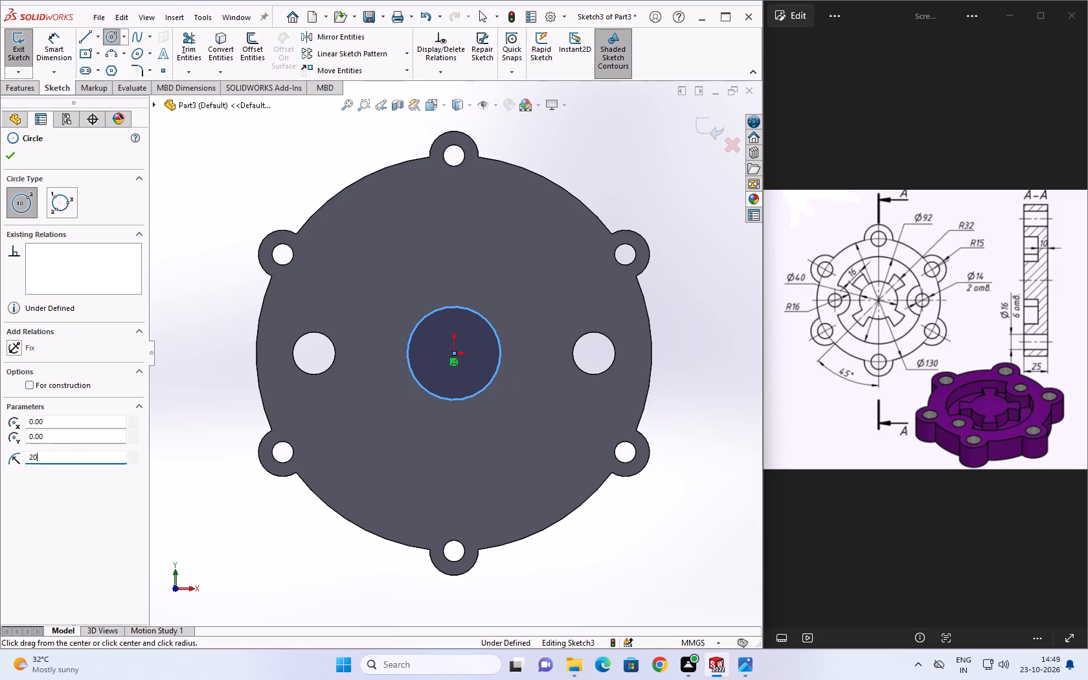
key(Return)
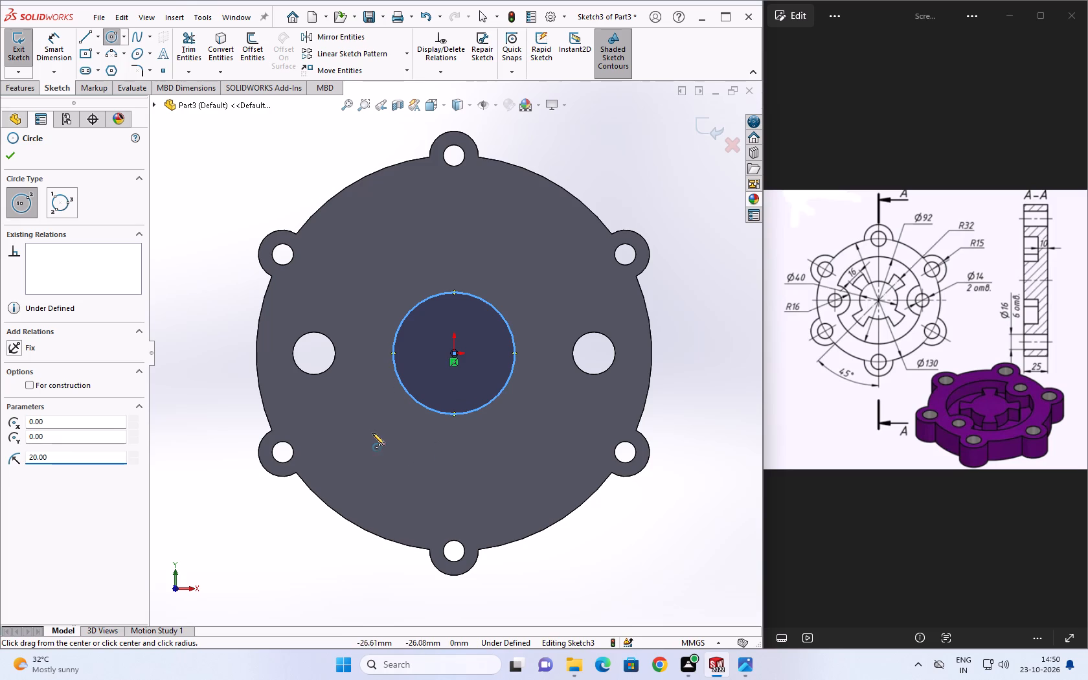
key(Escape)
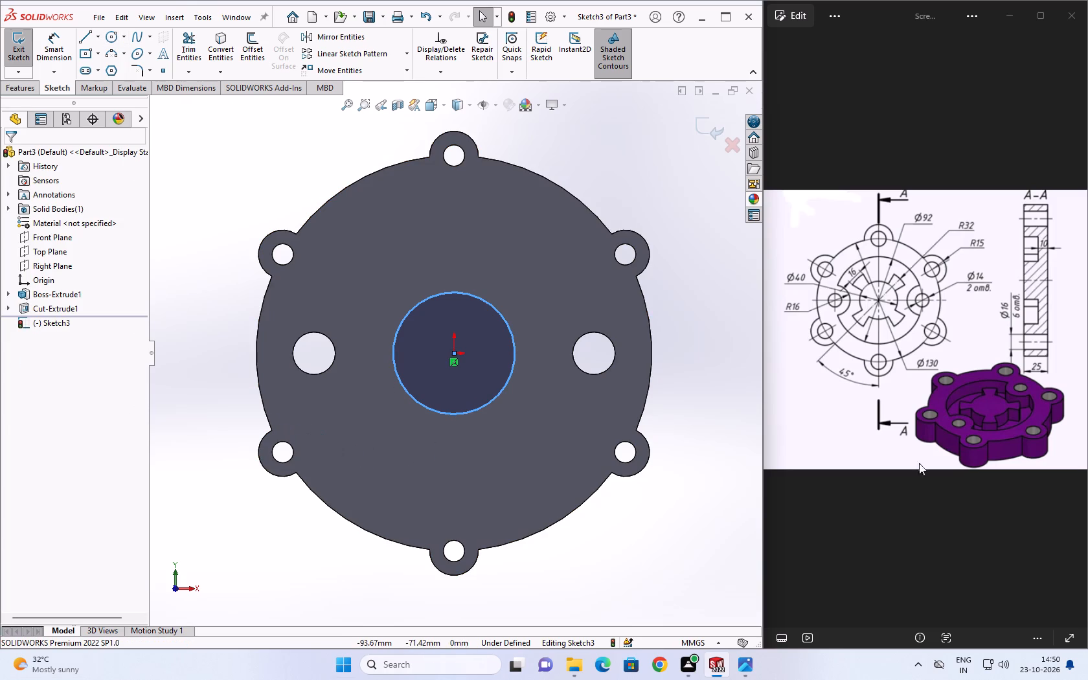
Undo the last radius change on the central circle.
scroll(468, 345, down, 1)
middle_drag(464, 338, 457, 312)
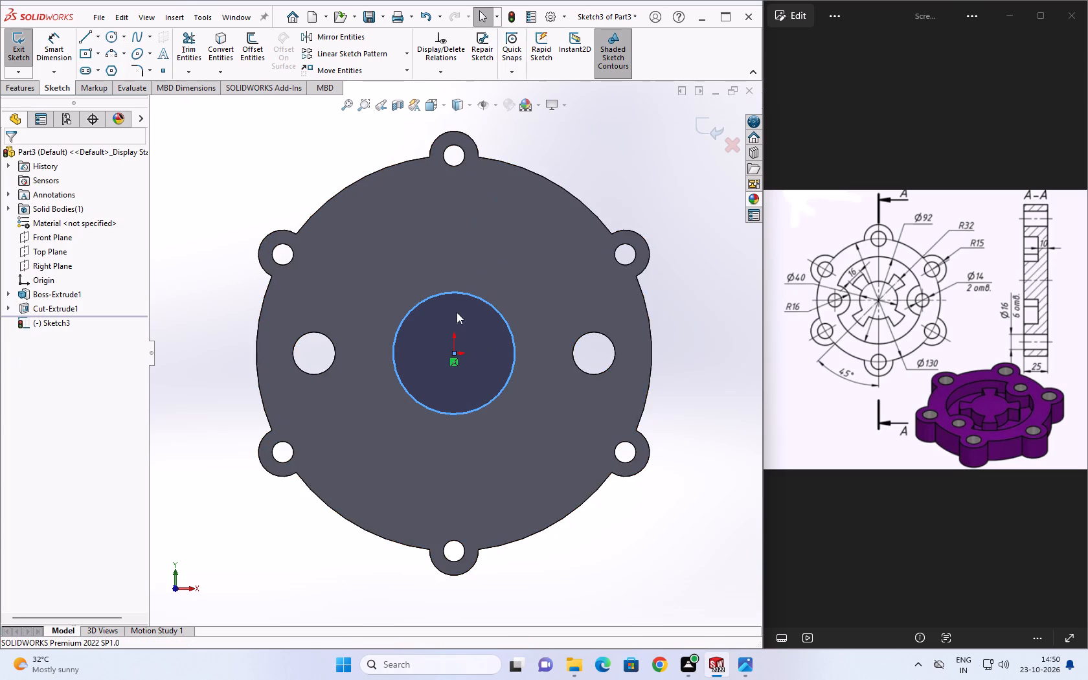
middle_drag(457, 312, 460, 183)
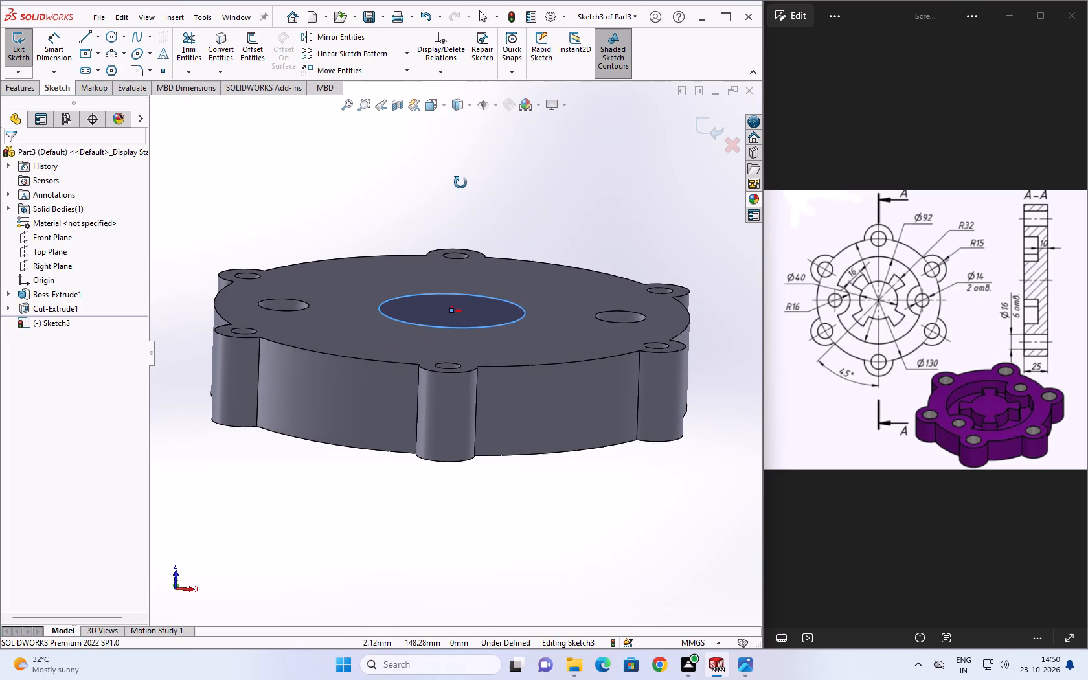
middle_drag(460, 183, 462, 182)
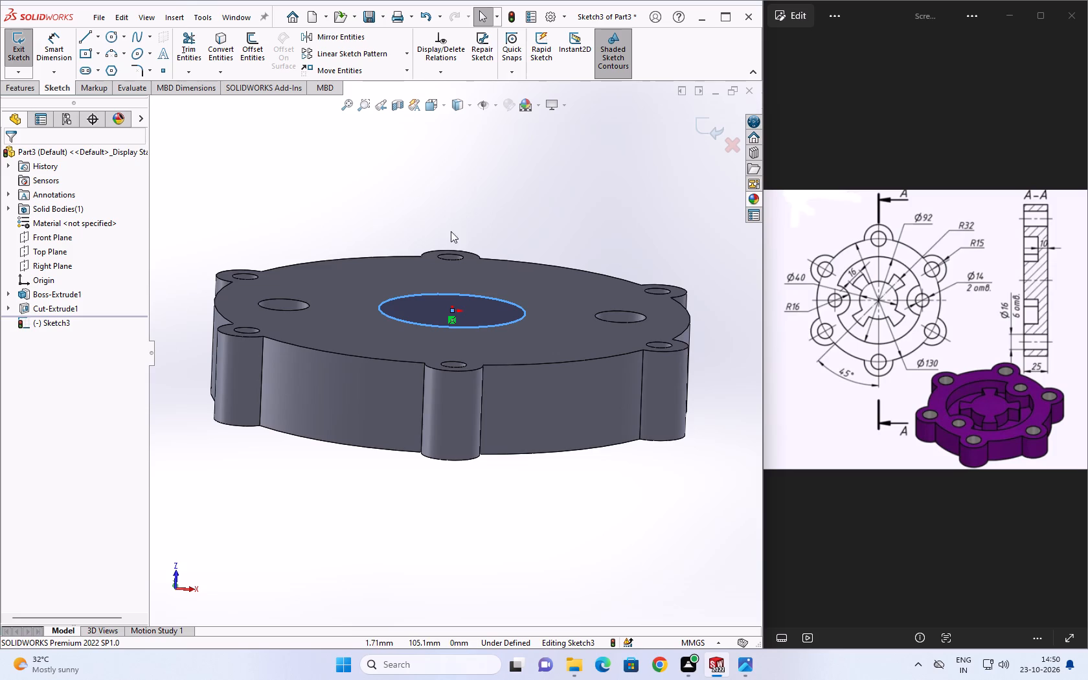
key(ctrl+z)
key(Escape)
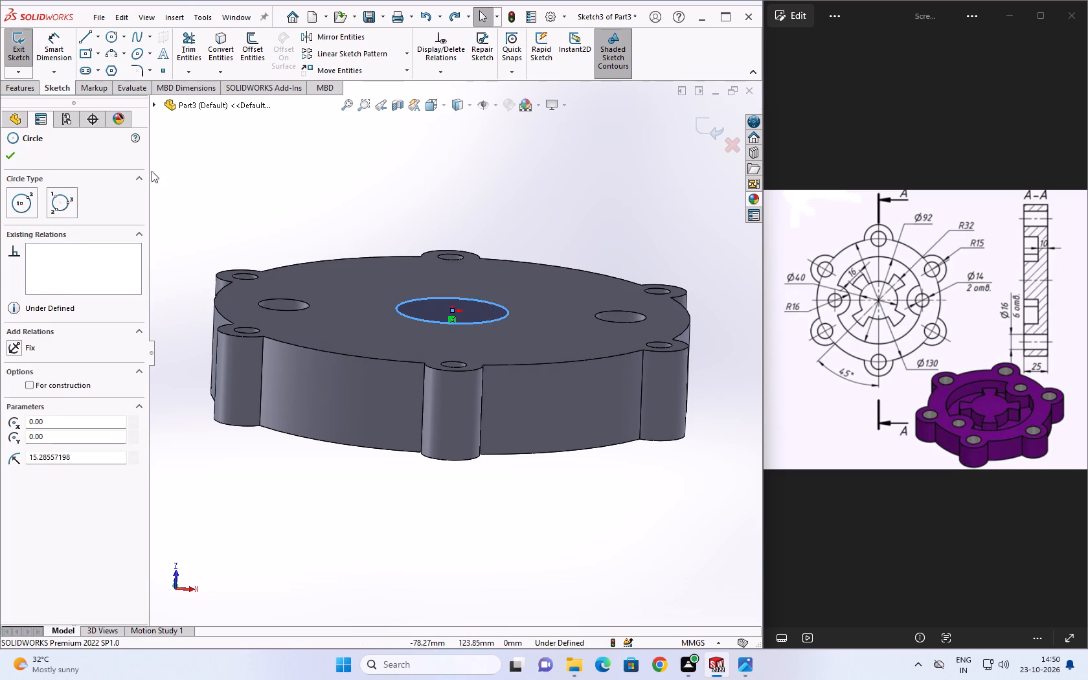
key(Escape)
Set the central circle's radius to 92/2 mm, viewing the sketch face-on.
click(57, 319)
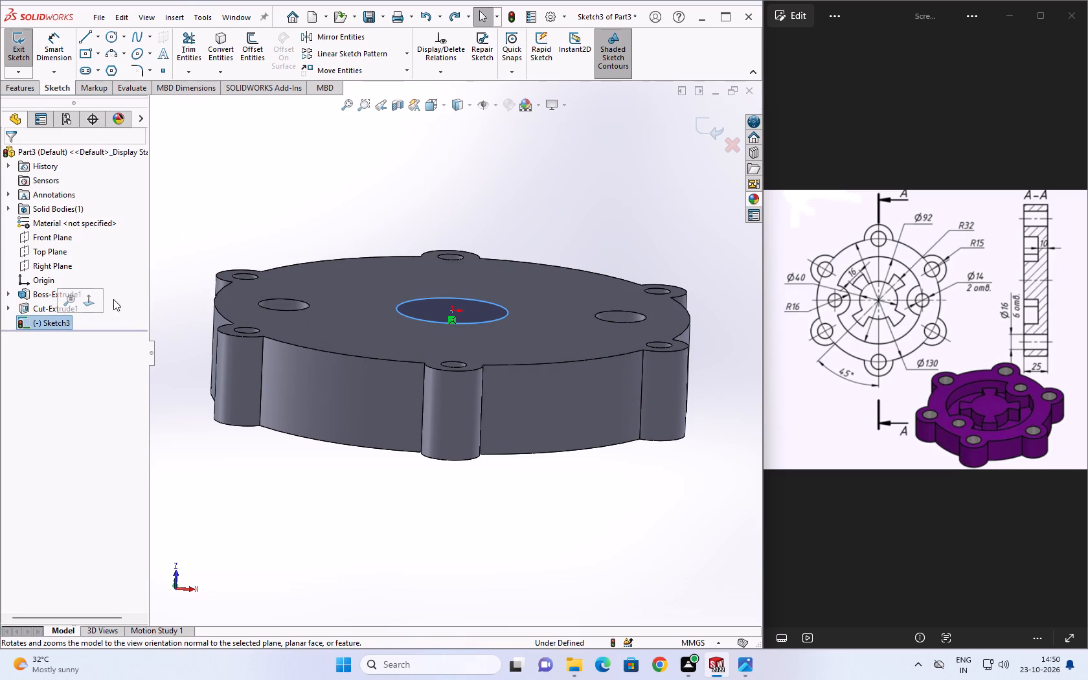
click(91, 300)
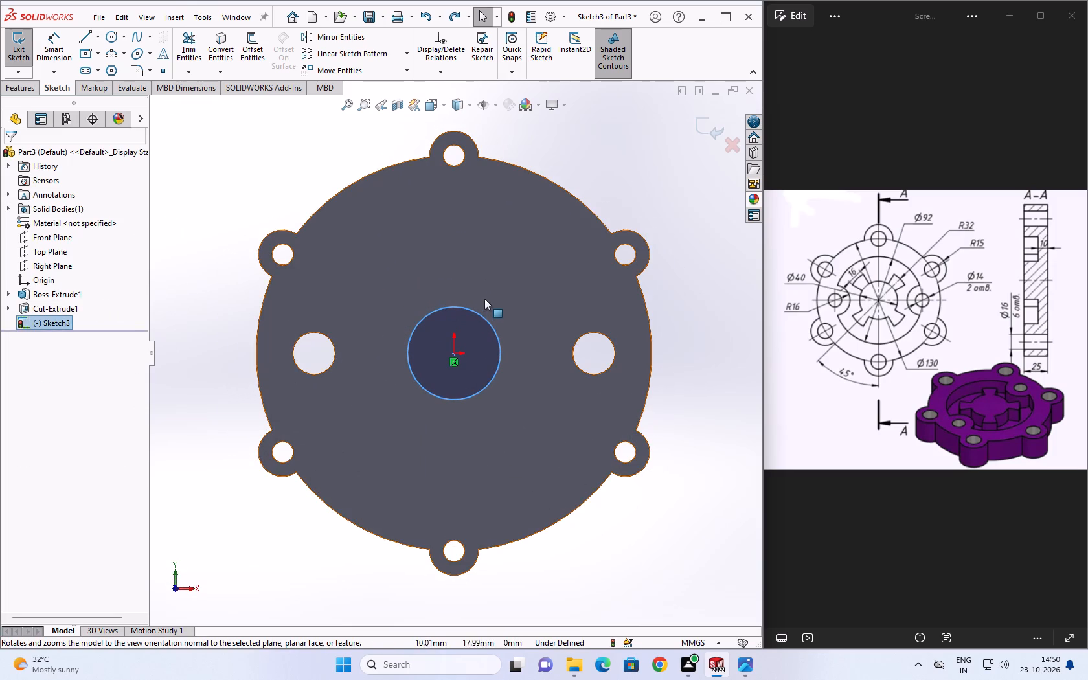
click(476, 314)
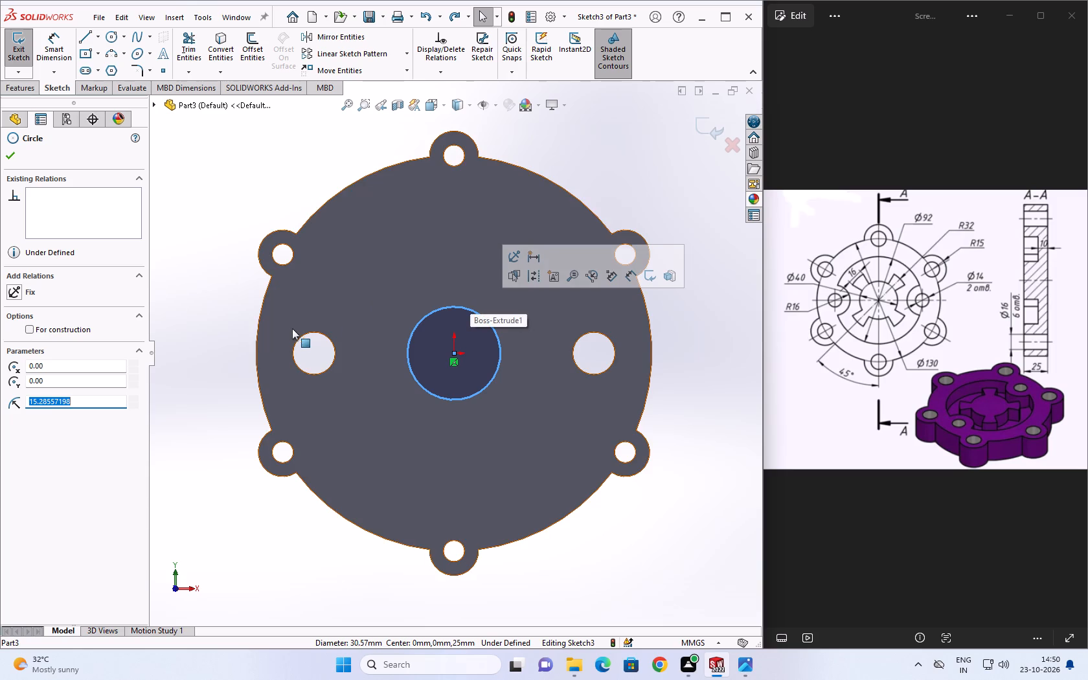
text(92)
text(/2)
key(Return)
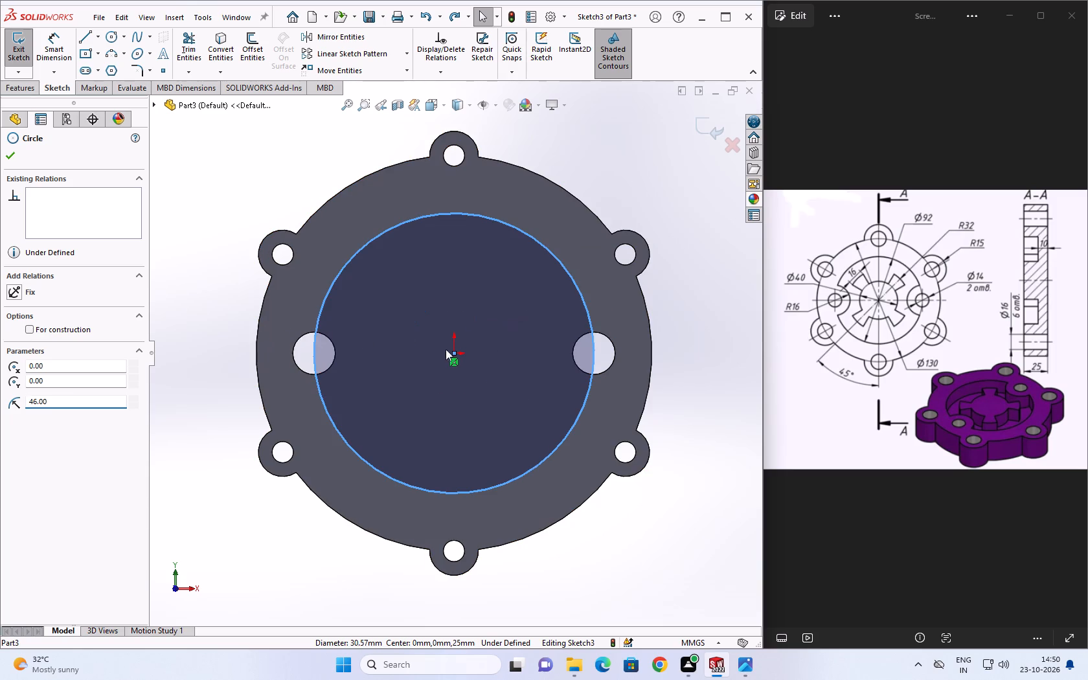
click(723, 419)
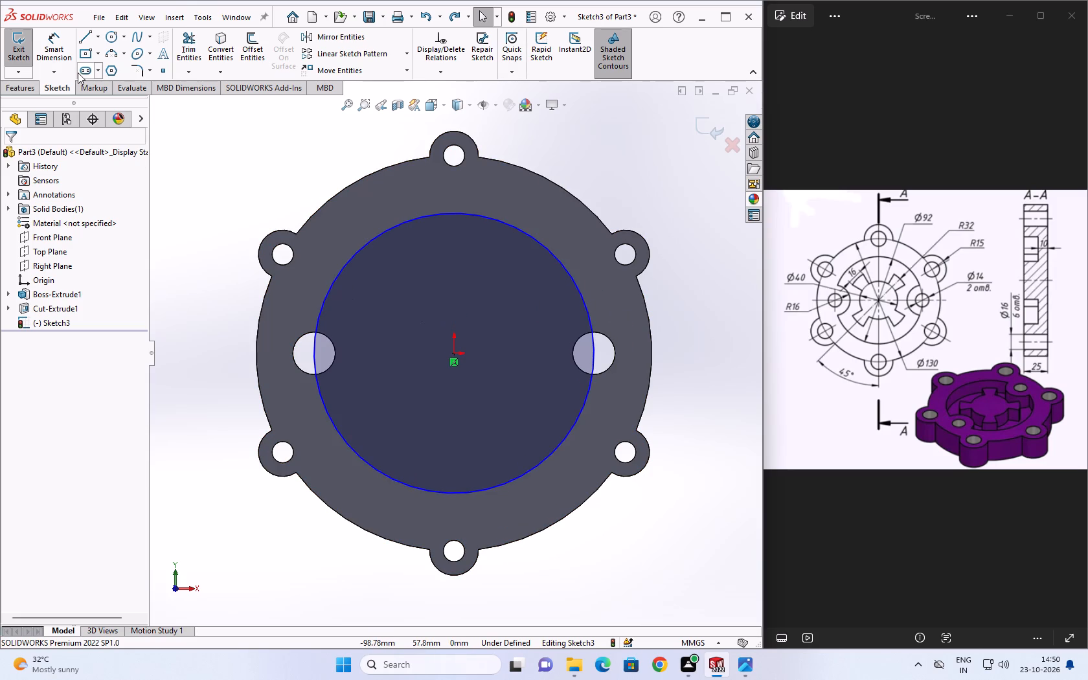
Draw a circle of radius 16 mm centred on the right-hand 14 mm hole.
click(112, 36)
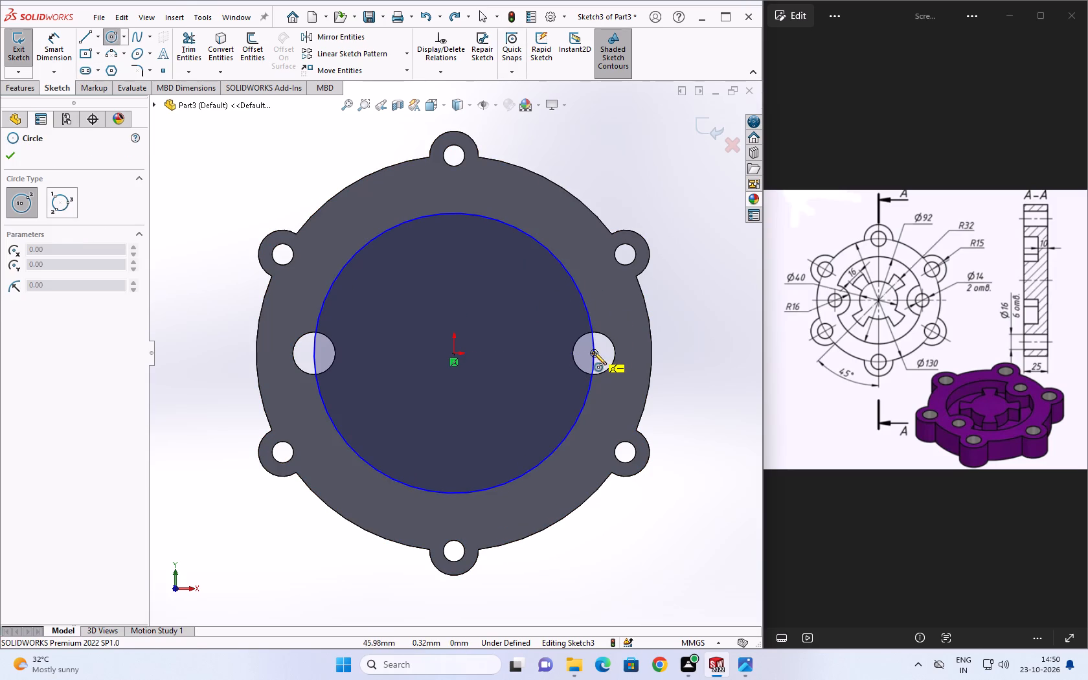
click(594, 352)
click(642, 370)
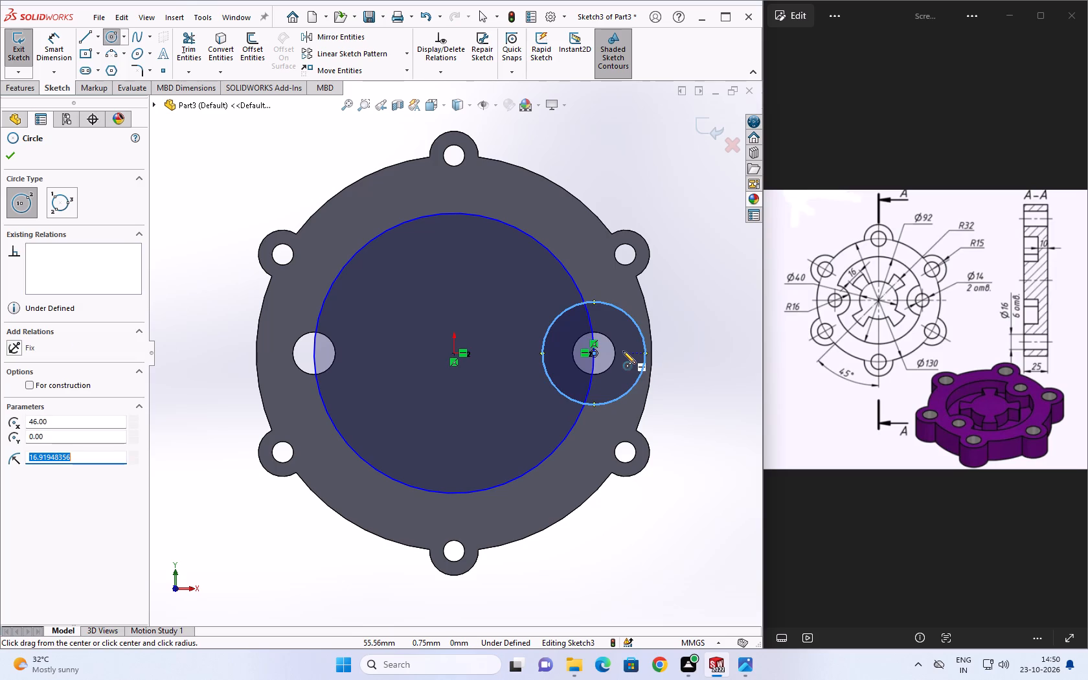
text(16)
key(Return)
key(Escape)
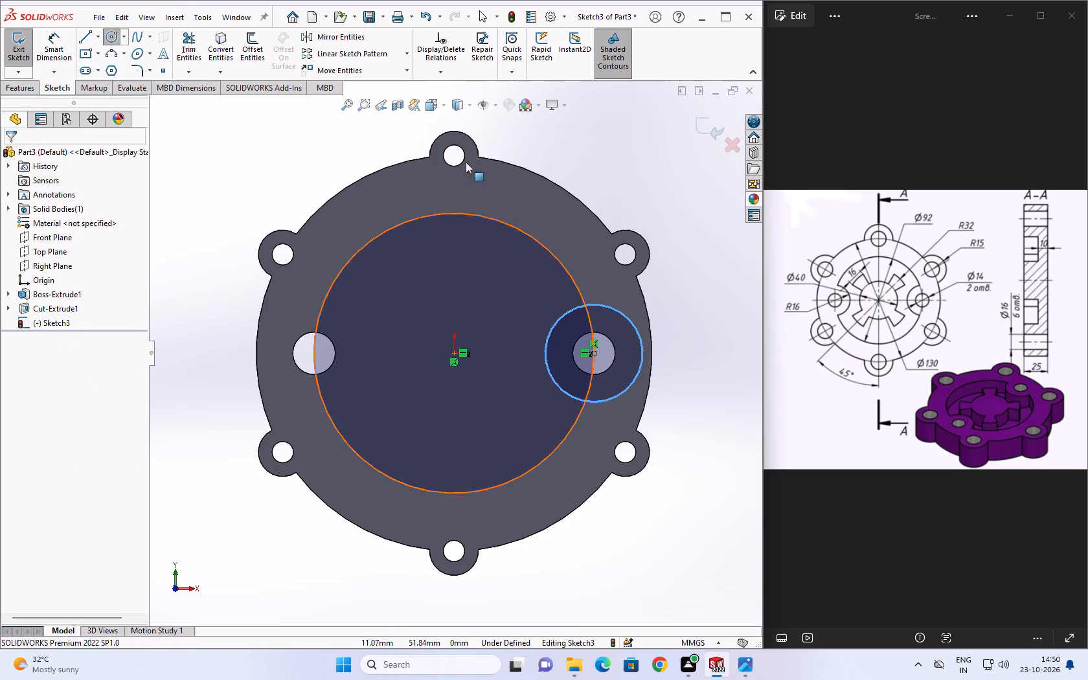
Trim the overlap of the two circles so the 16 mm radius arc notches inward around the right-hand hole.
click(185, 50)
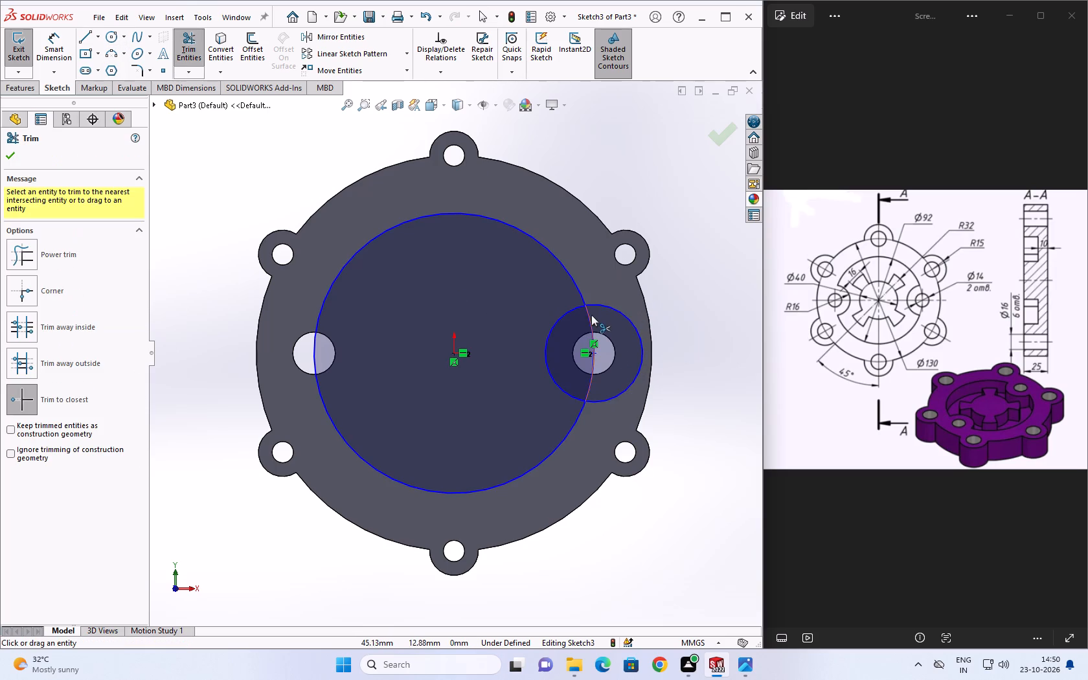
click(588, 317)
click(599, 400)
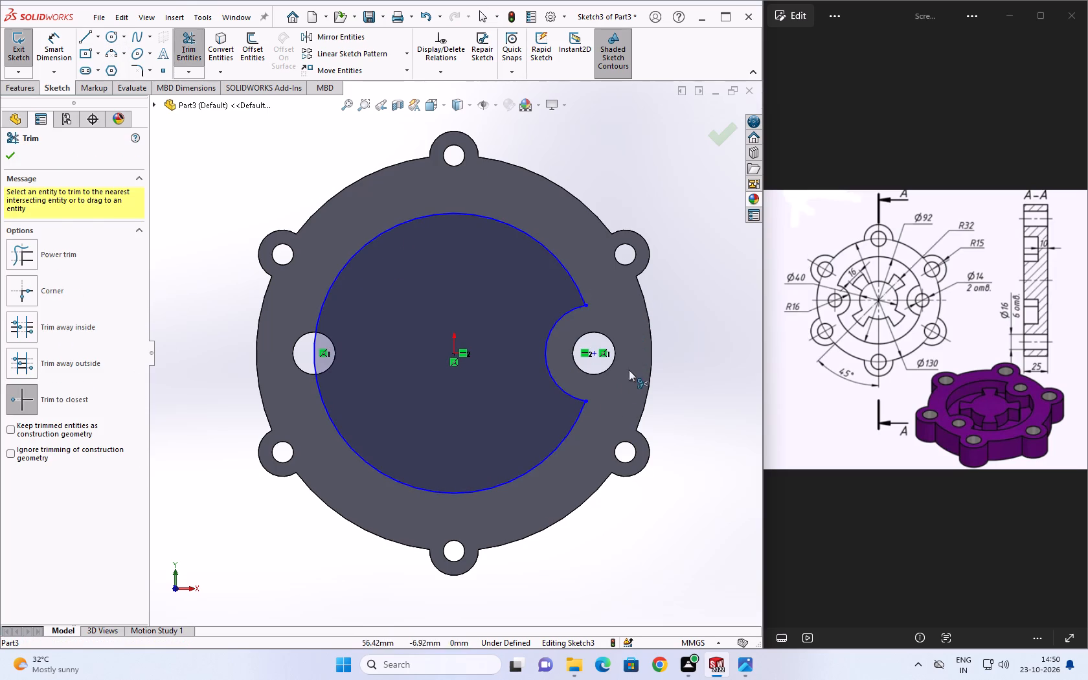
key(Escape)
key(Escape)
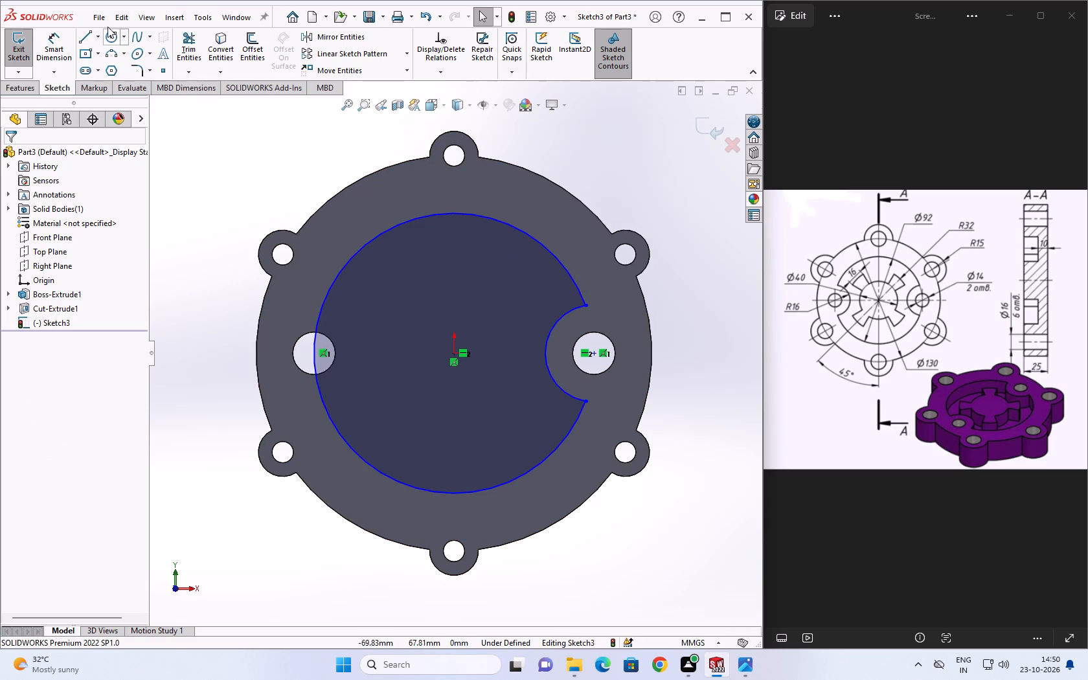
Draw a vertical construction line from the origin to the centre of the bottom lug hole.
click(96, 38)
click(103, 64)
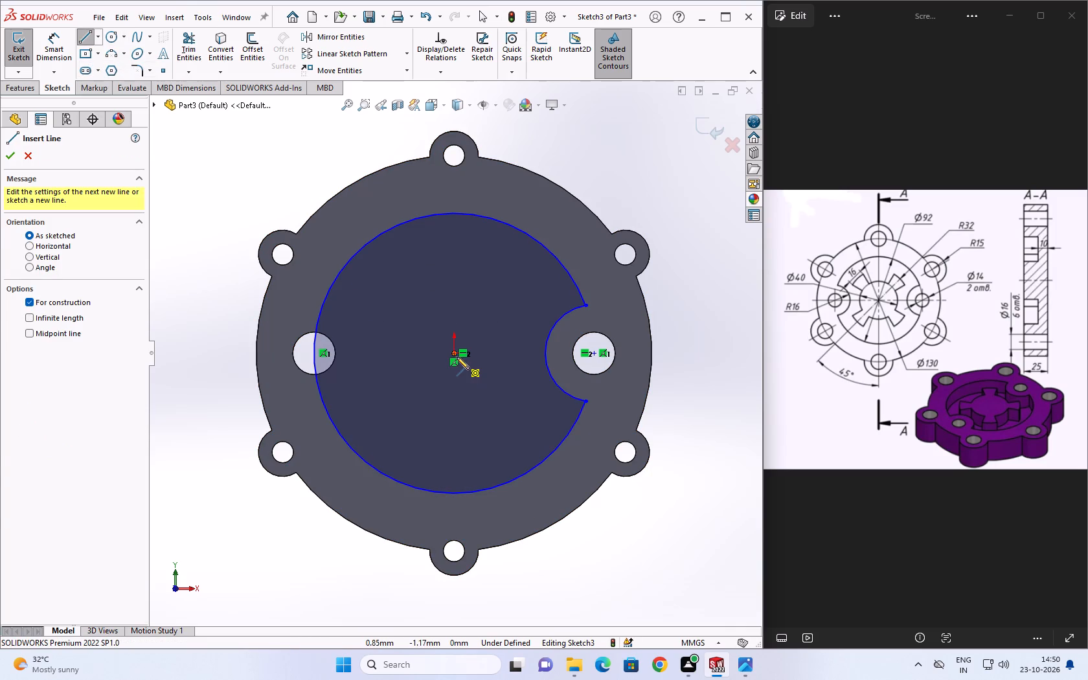
click(455, 355)
click(453, 553)
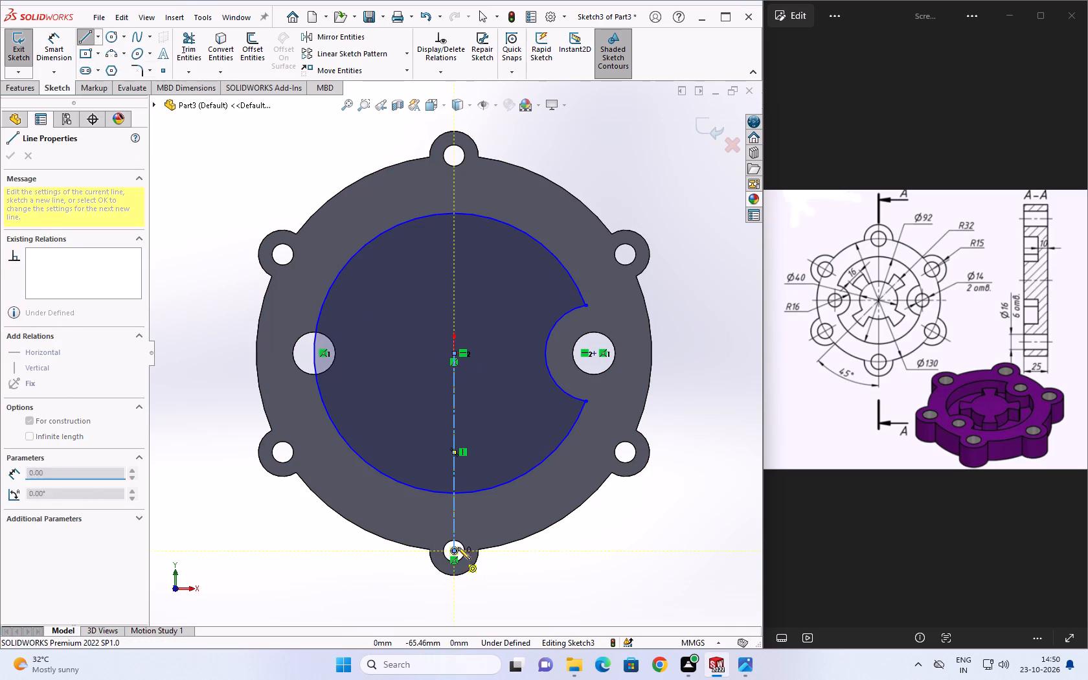
key(Escape)
Mirror the 16 mm radius arc about the vertical construction line.
click(340, 37)
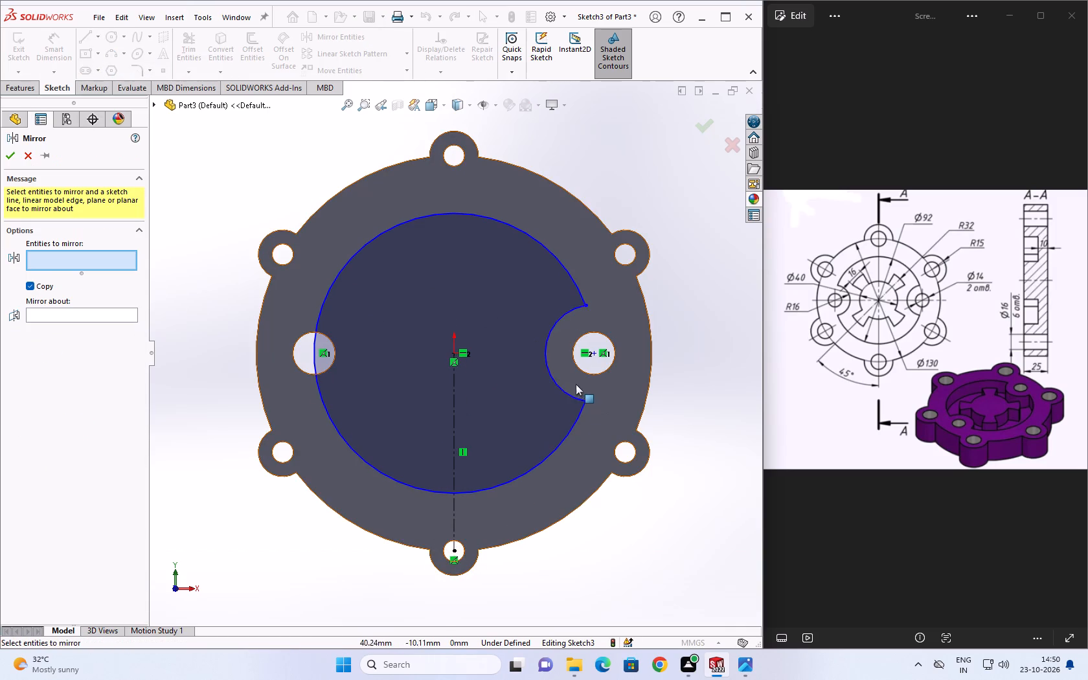
click(552, 381)
click(74, 314)
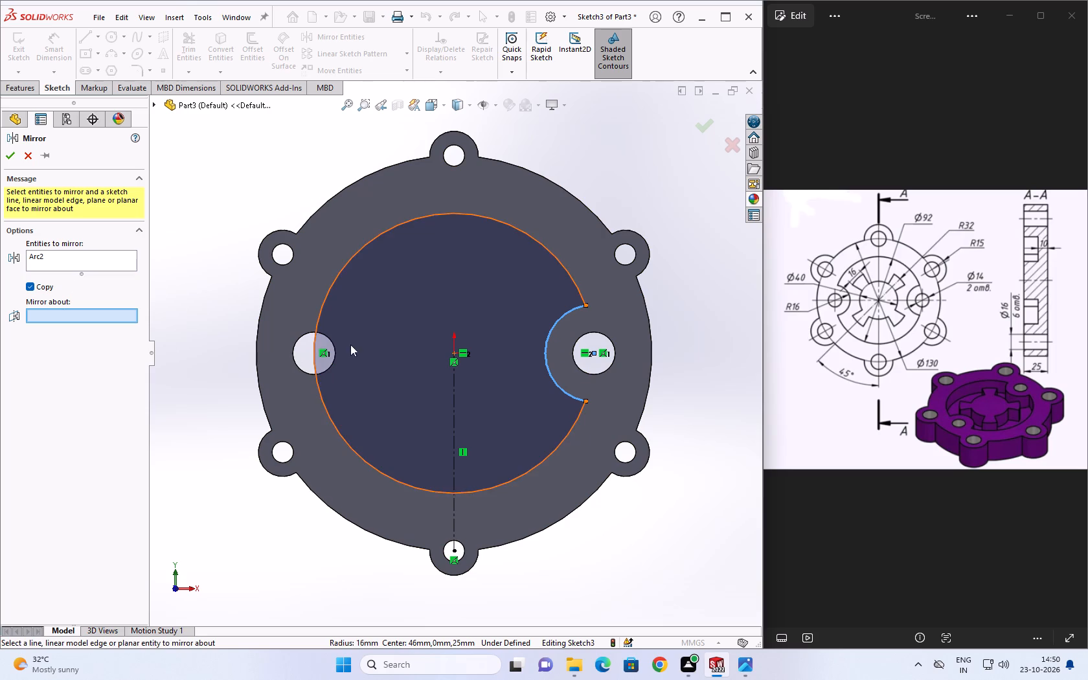
click(457, 378)
click(8, 157)
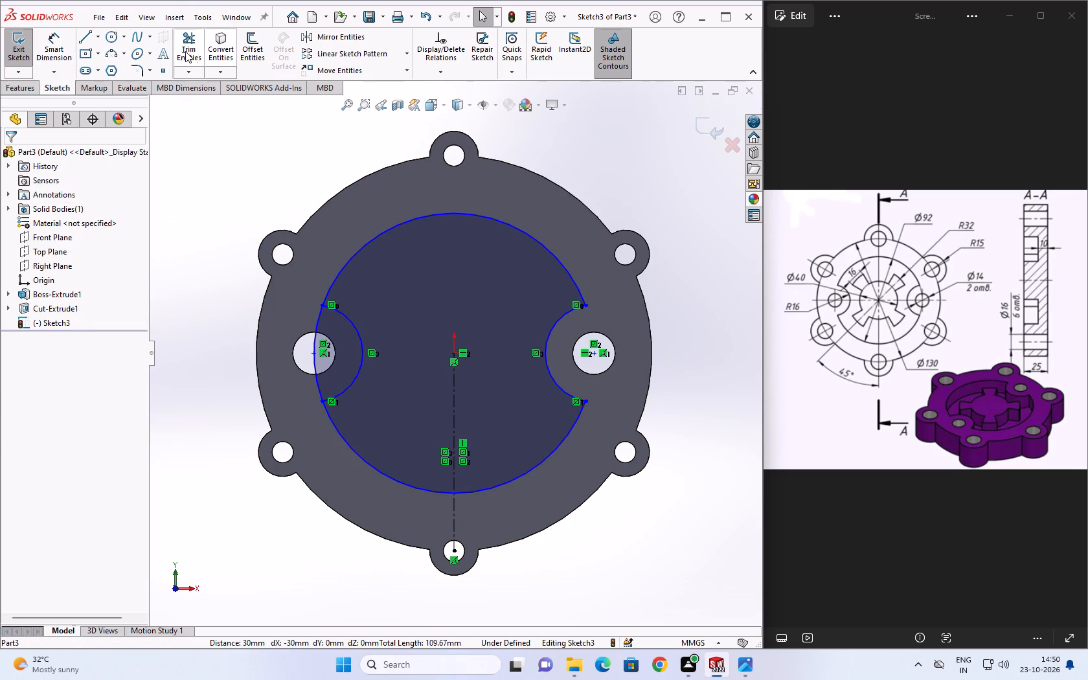
Trim away the part of the large circle that crosses the left-hand 14 mm hole.
click(181, 51)
click(311, 340)
key(Escape)
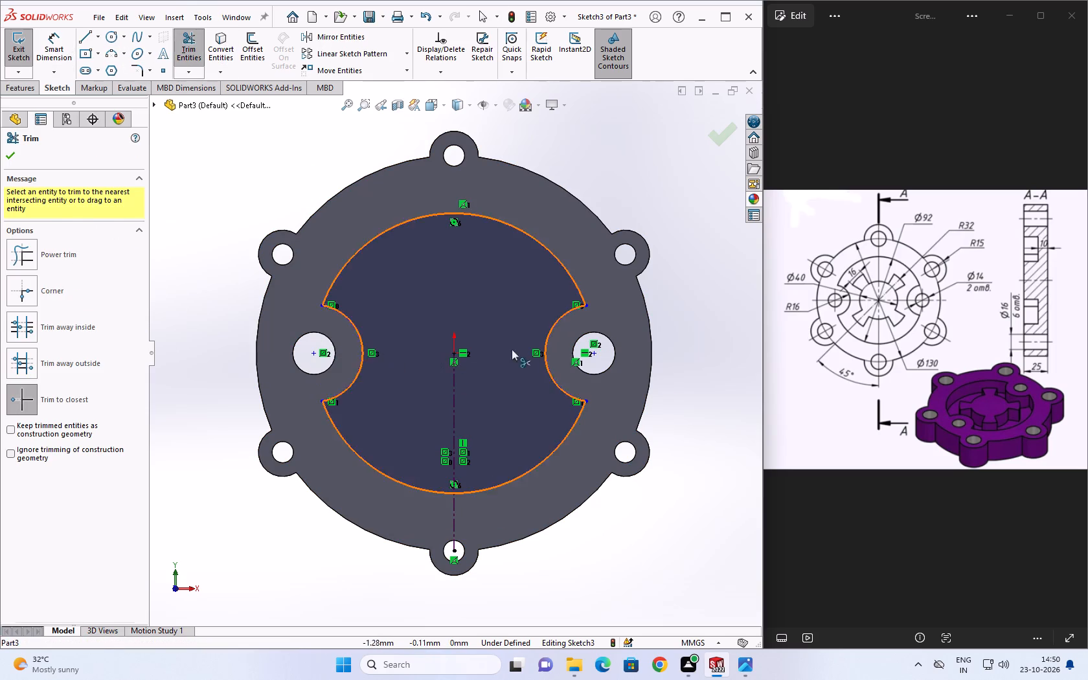
Cut-extrude the notched circular profile as a blind pocket with a depth of 25-10 mm.
middle_drag(696, 432, 705, 362)
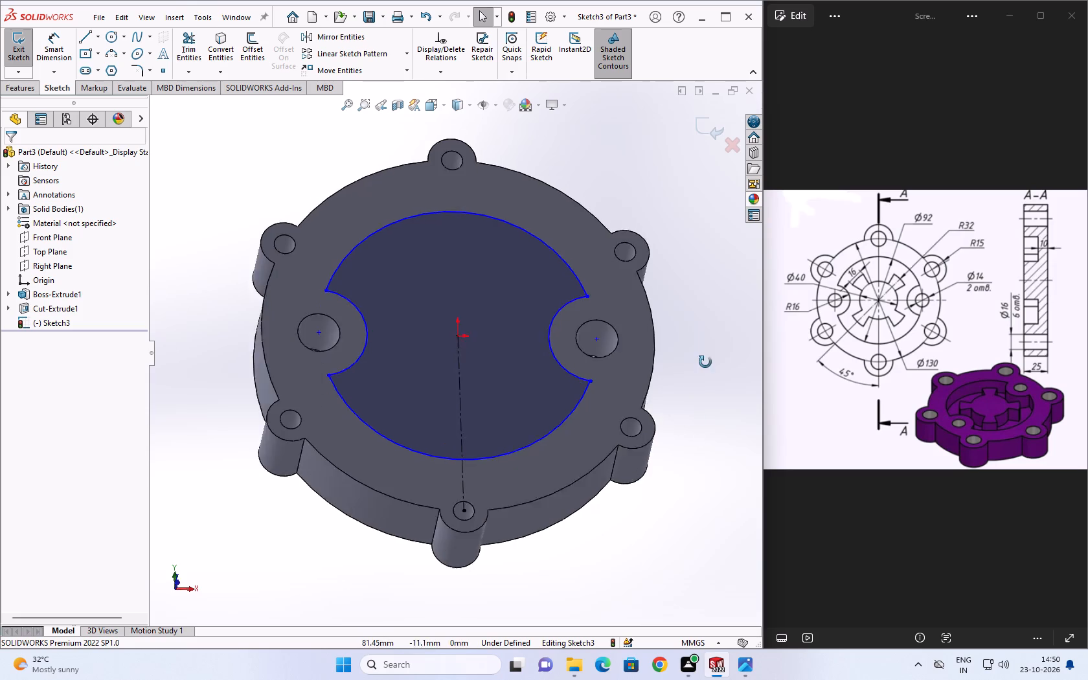
middle_drag(705, 362, 723, 330)
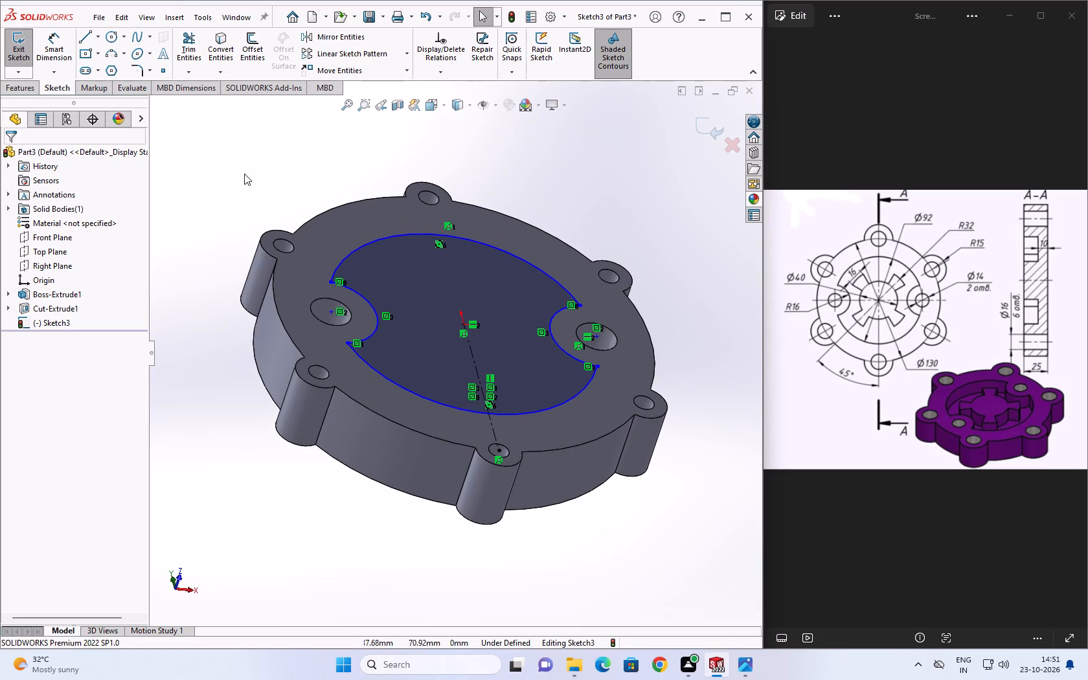
click(15, 95)
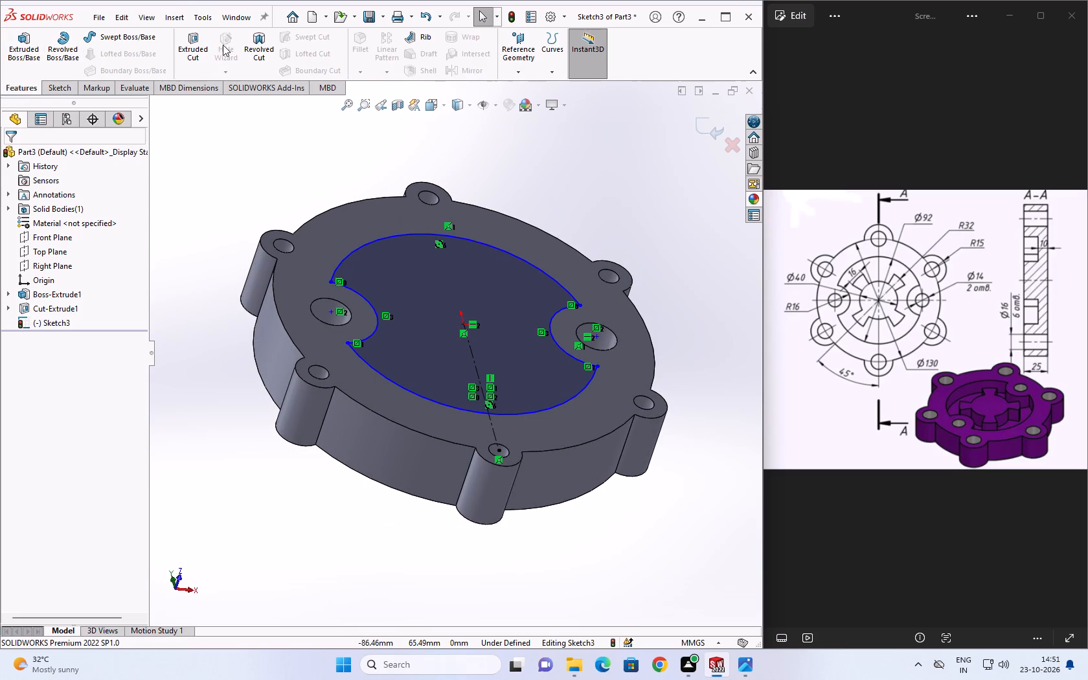
click(183, 45)
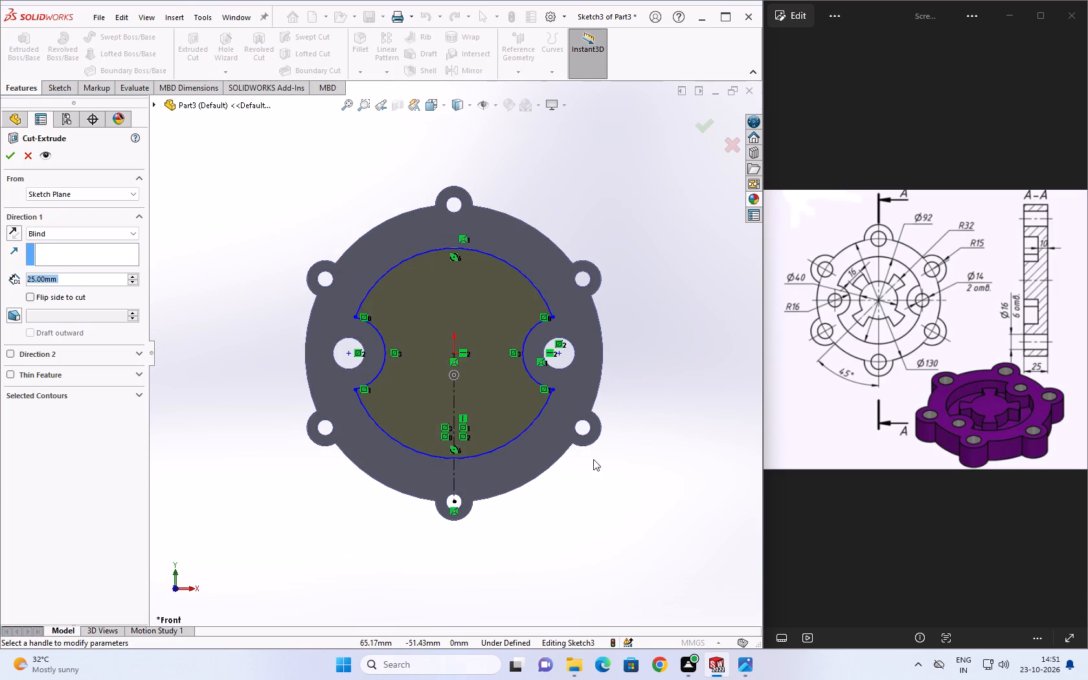
middle_drag(612, 458, 675, 348)
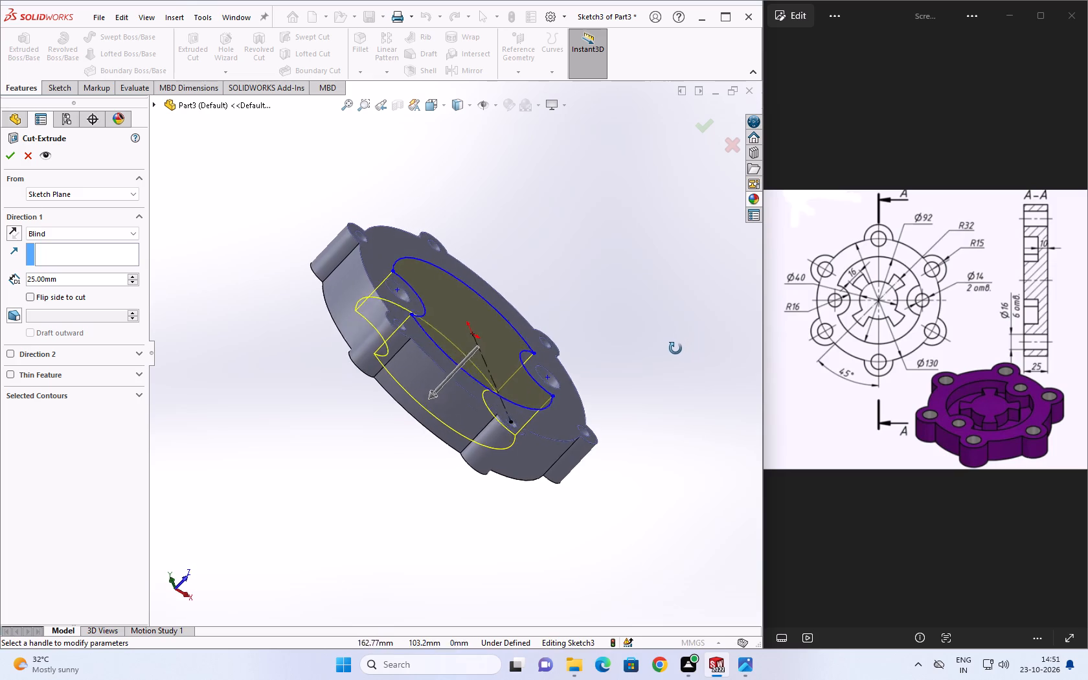
middle_drag(675, 348, 661, 349)
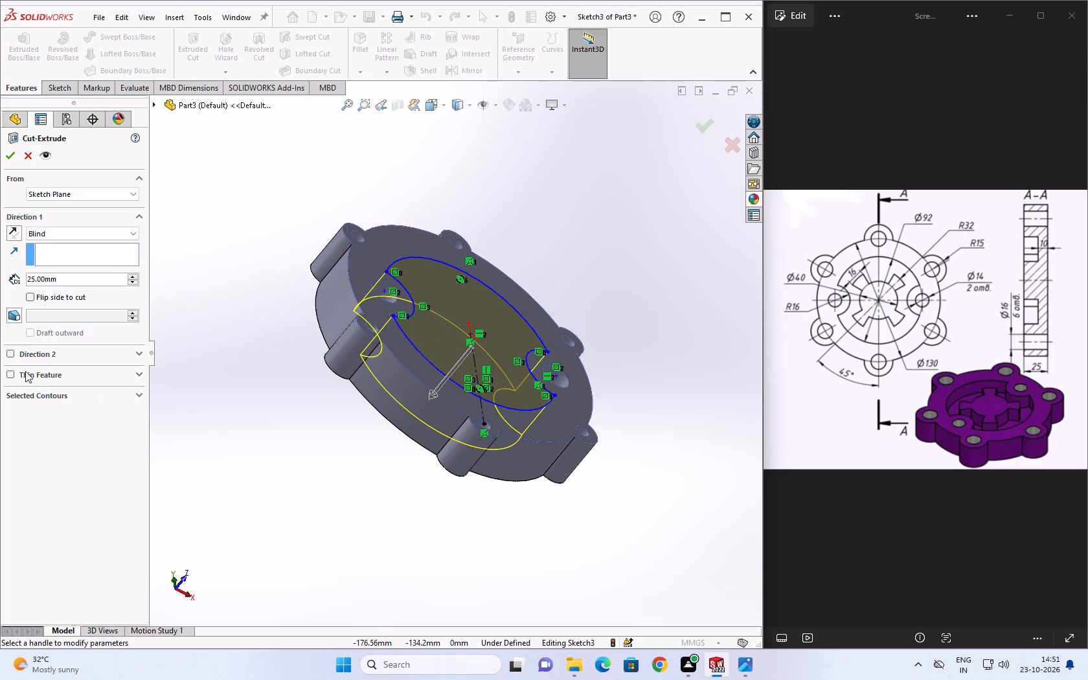
double_click(101, 277)
text(25)
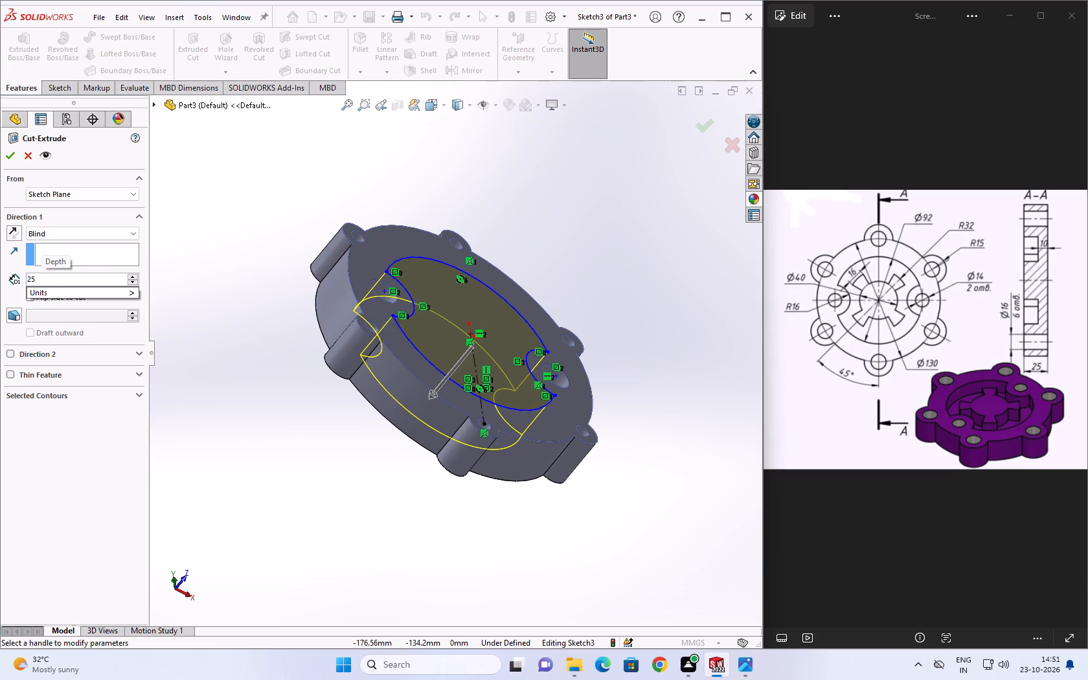
key(minus)
key(1)
key(0)
key(Return)
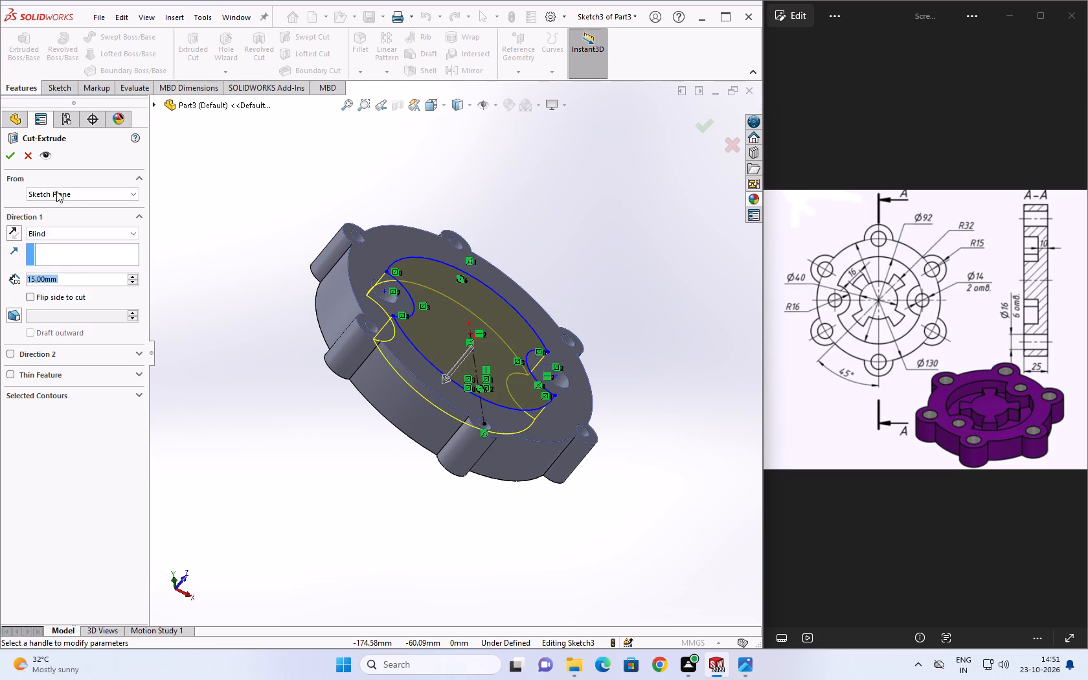
click(8, 158)
click(593, 213)
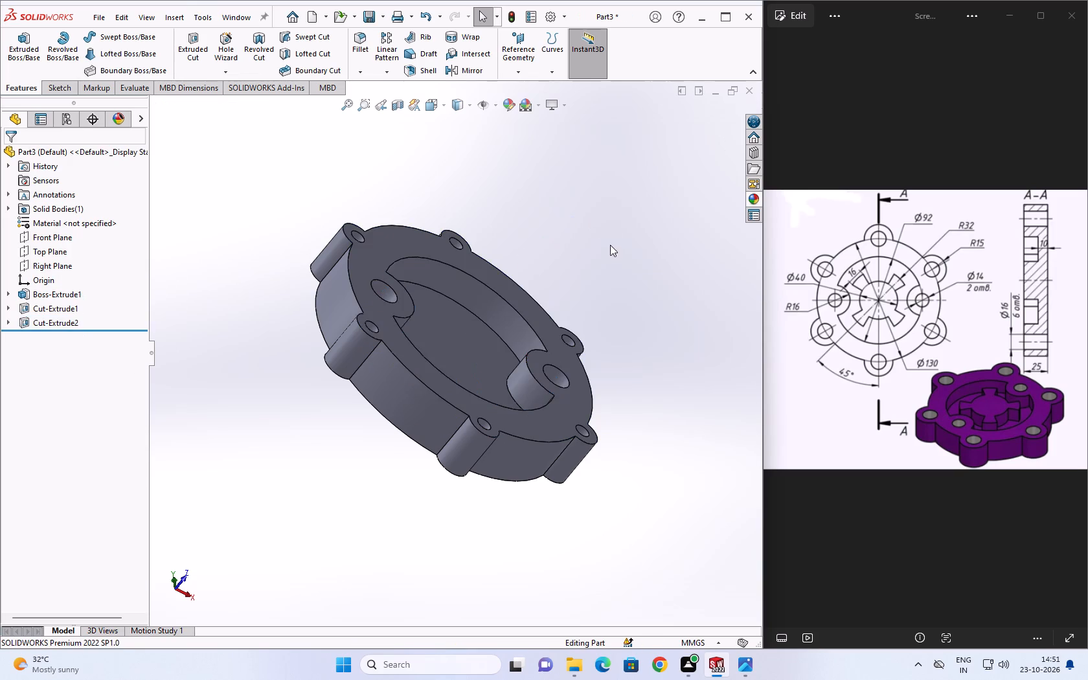
Start a sketch on the pocket floor and draw a circle of 20 mm radius centred on the origin.
middle_drag(596, 252, 536, 291)
click(450, 330)
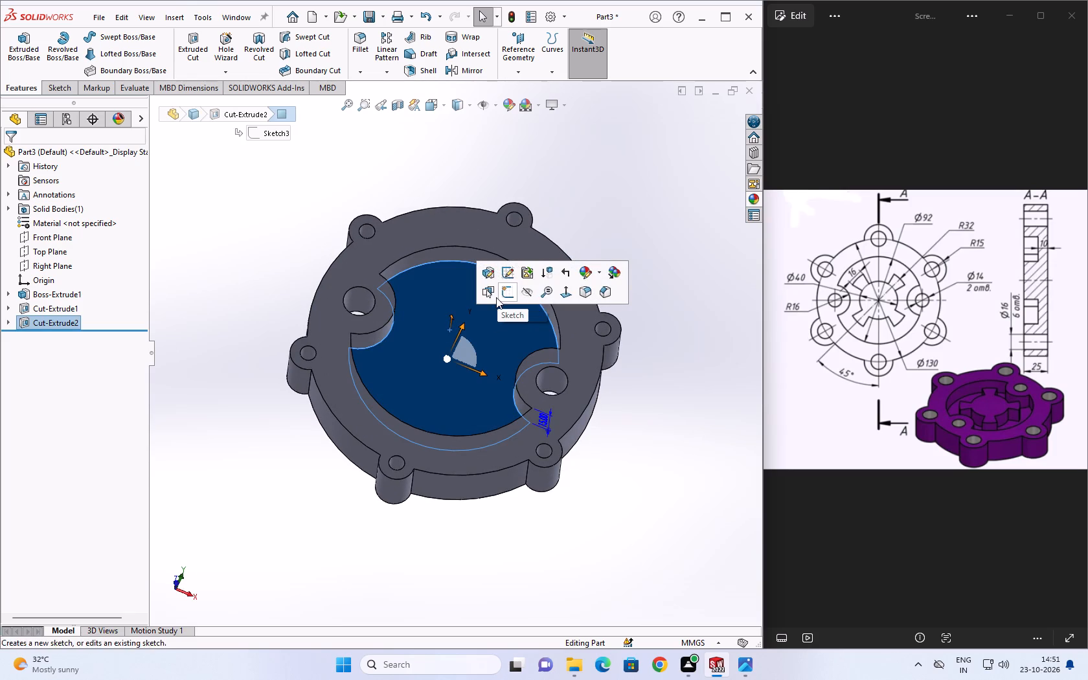
click(503, 295)
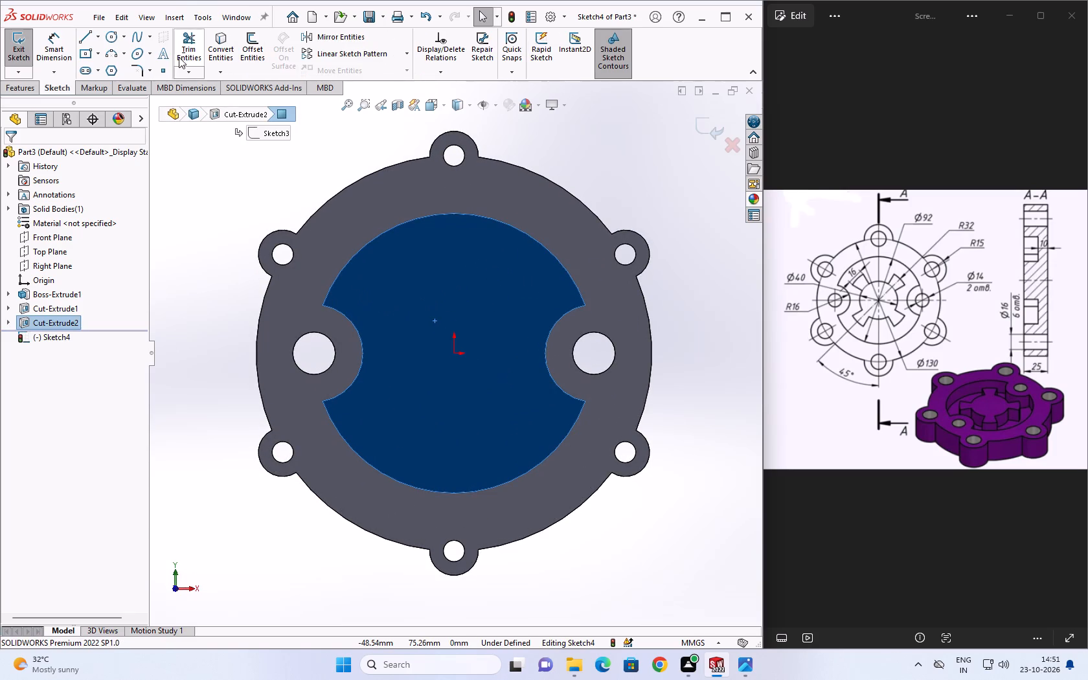
click(114, 36)
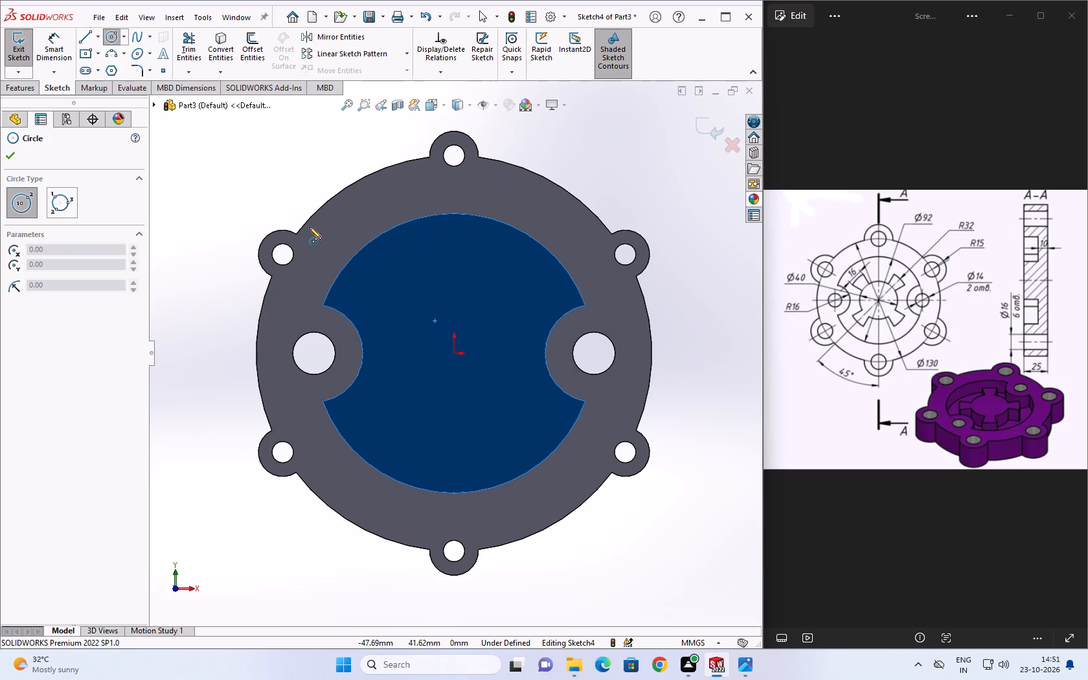
click(455, 356)
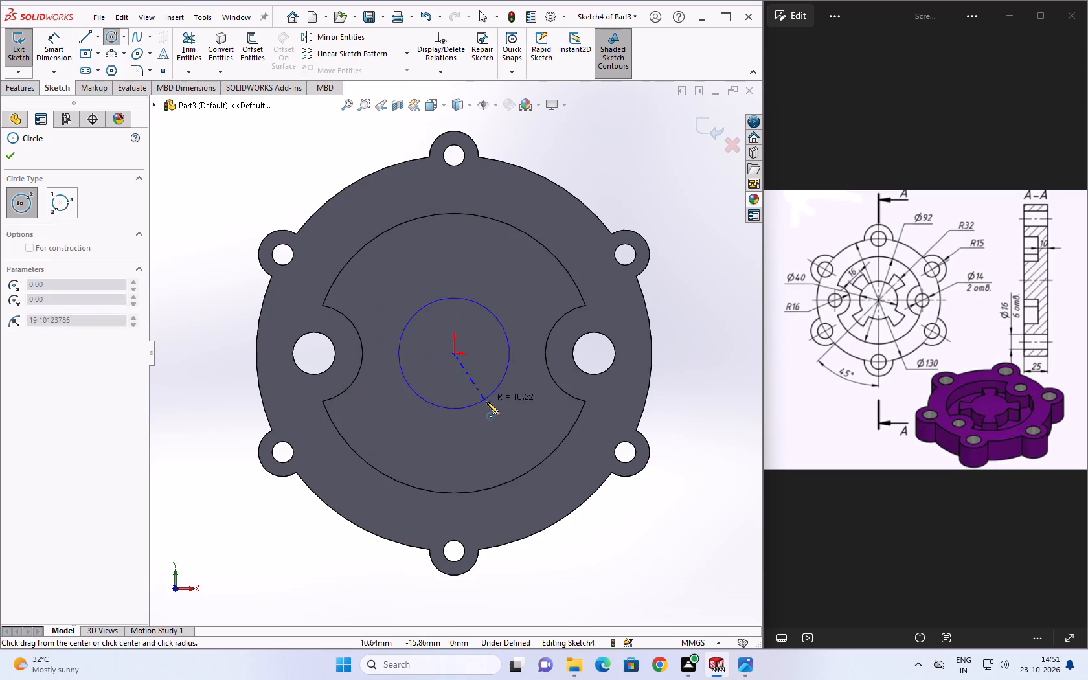
click(486, 402)
text(20)
key(Return)
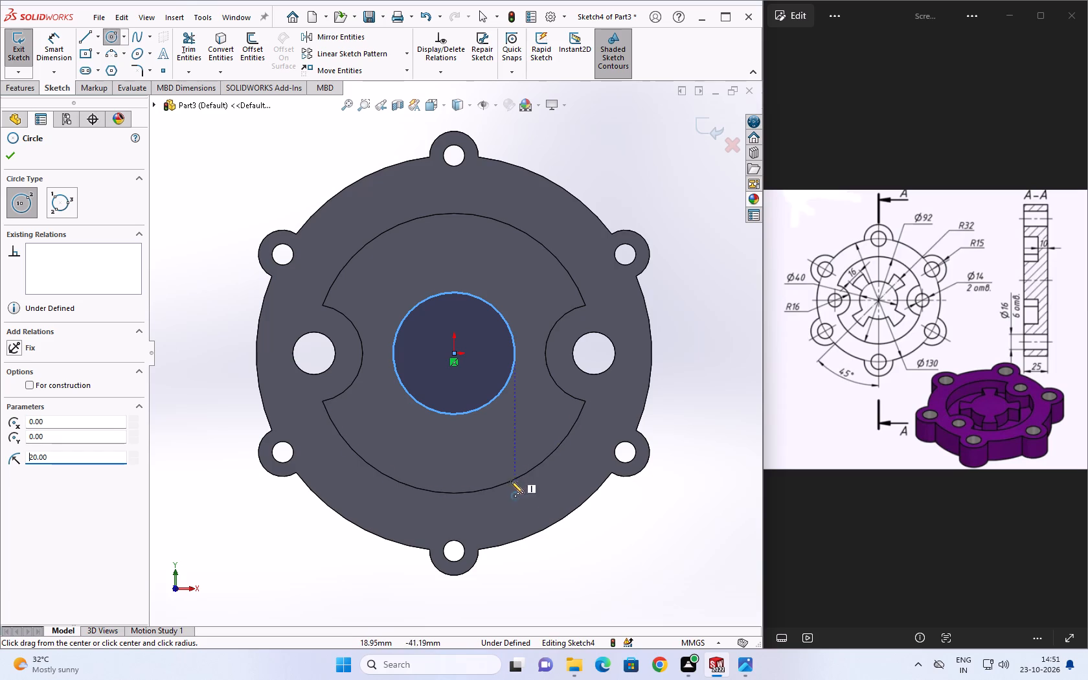
middle_drag(507, 481, 512, 405)
scroll(523, 456, down, 1)
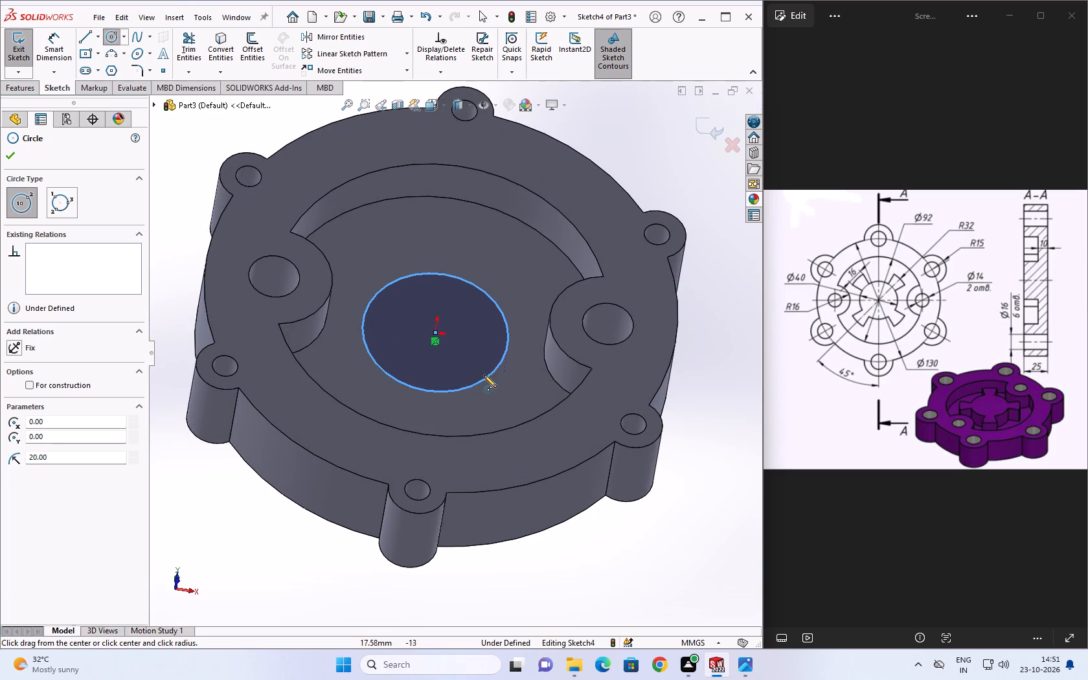
key(Escape)
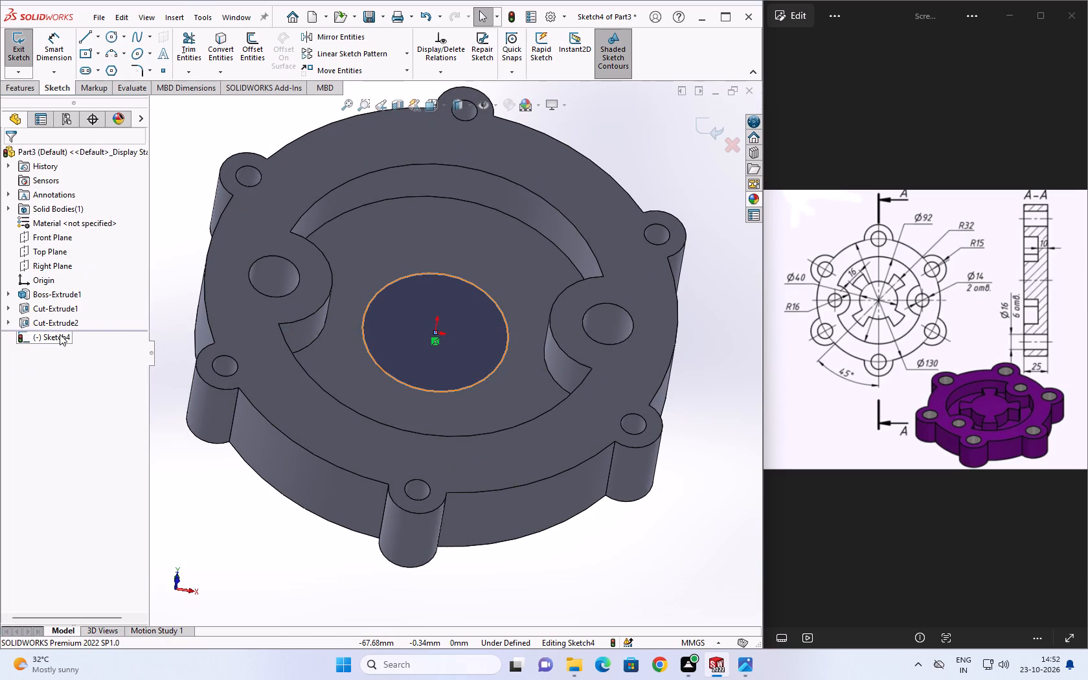
View the sketch face-on and draw a vertical construction line from the origin to the outer edge of the bottom lug.
click(60, 334)
click(90, 317)
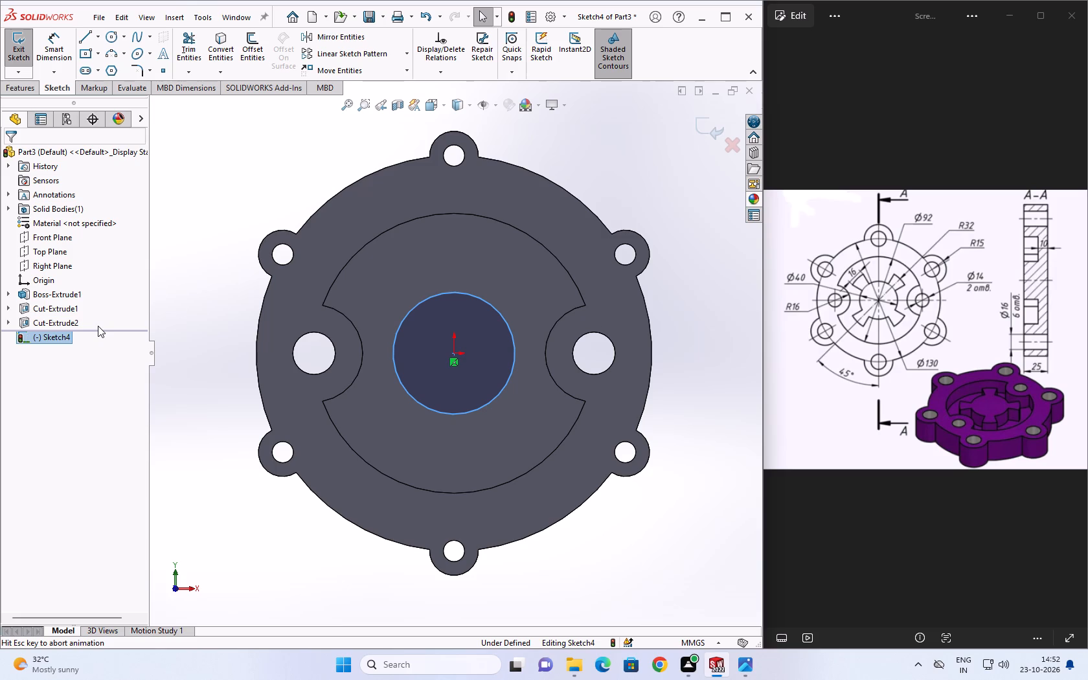
click(99, 34)
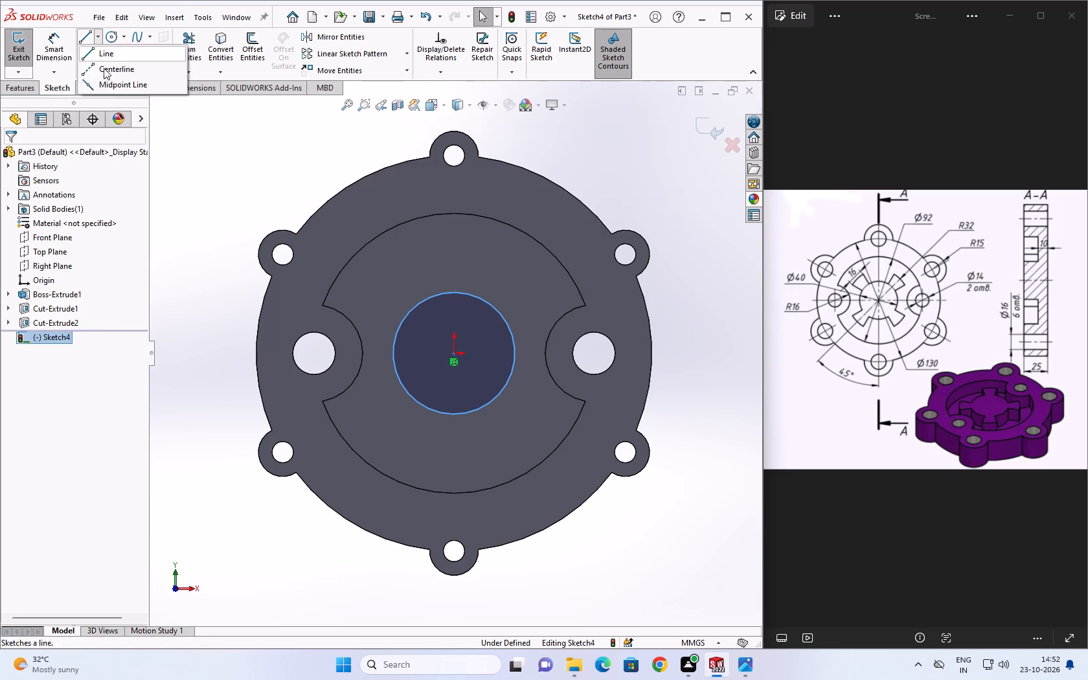
click(111, 73)
click(455, 353)
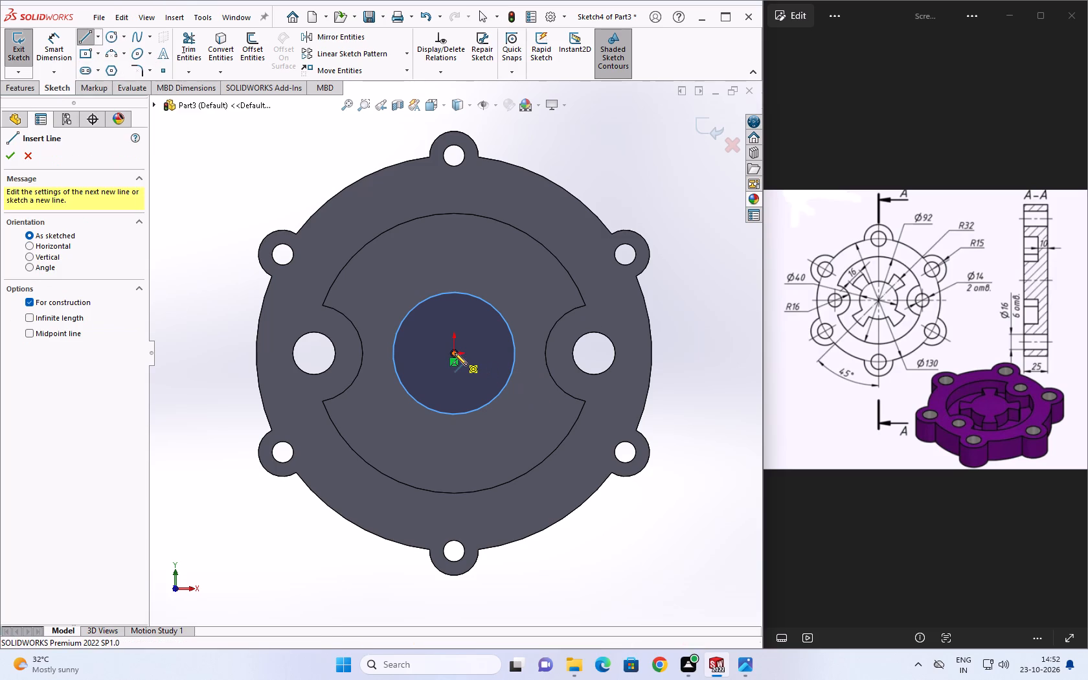
click(456, 576)
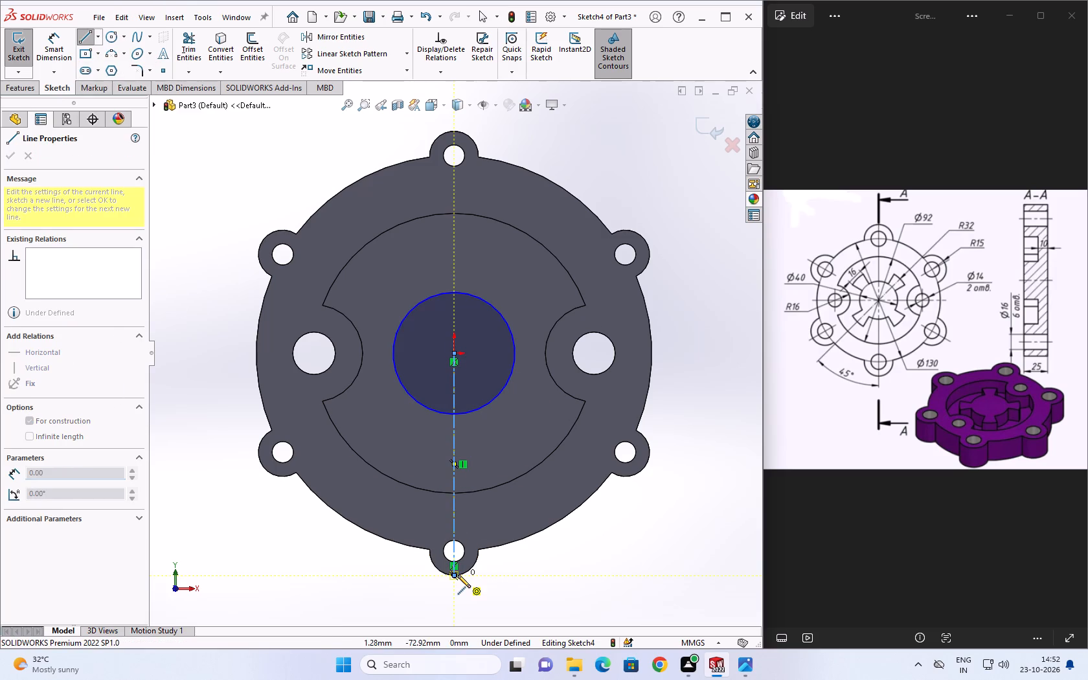
key(Escape)
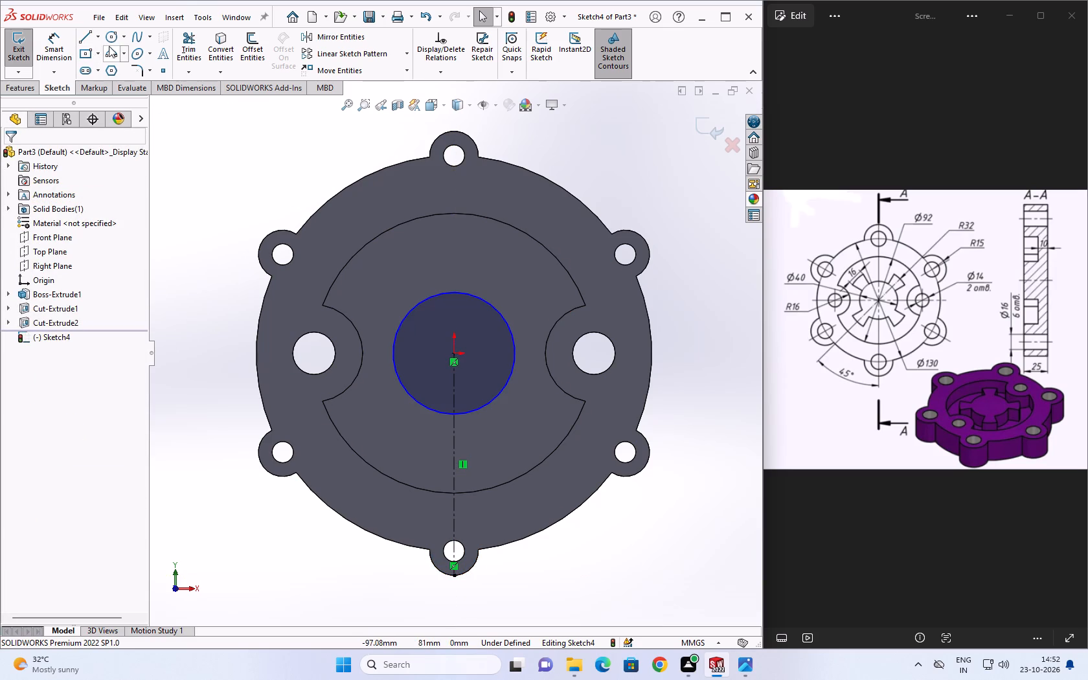
Draw a line about 78 mm long from the origin toward the lower left, at 45° to the vertical construction line.
click(85, 39)
click(452, 356)
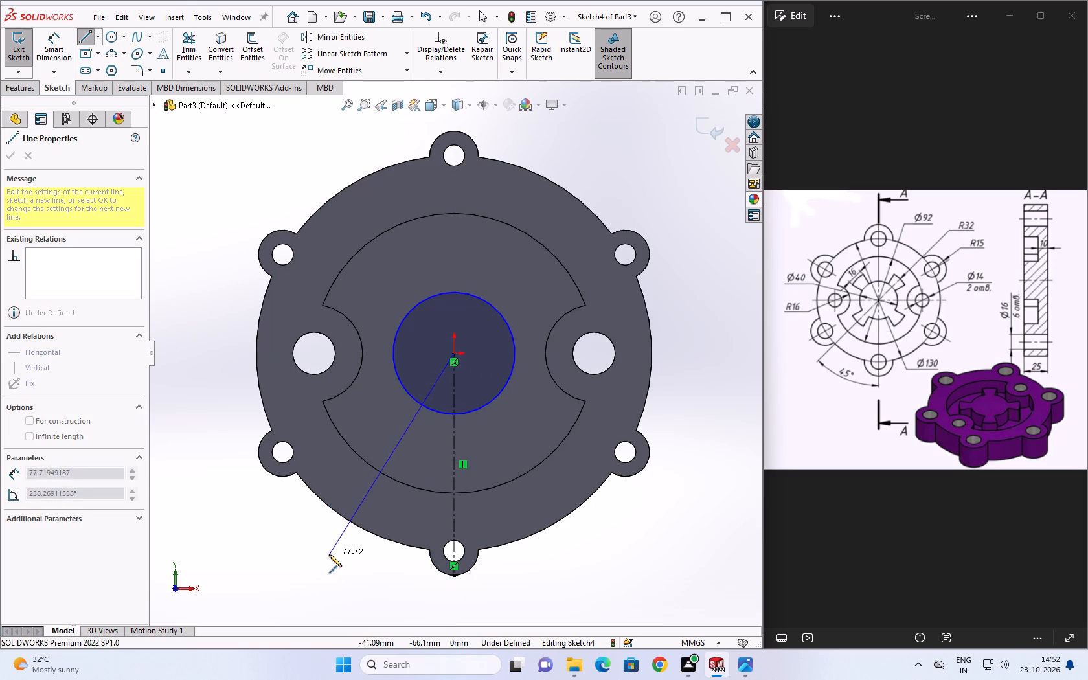
click(329, 554)
key(Escape)
click(49, 32)
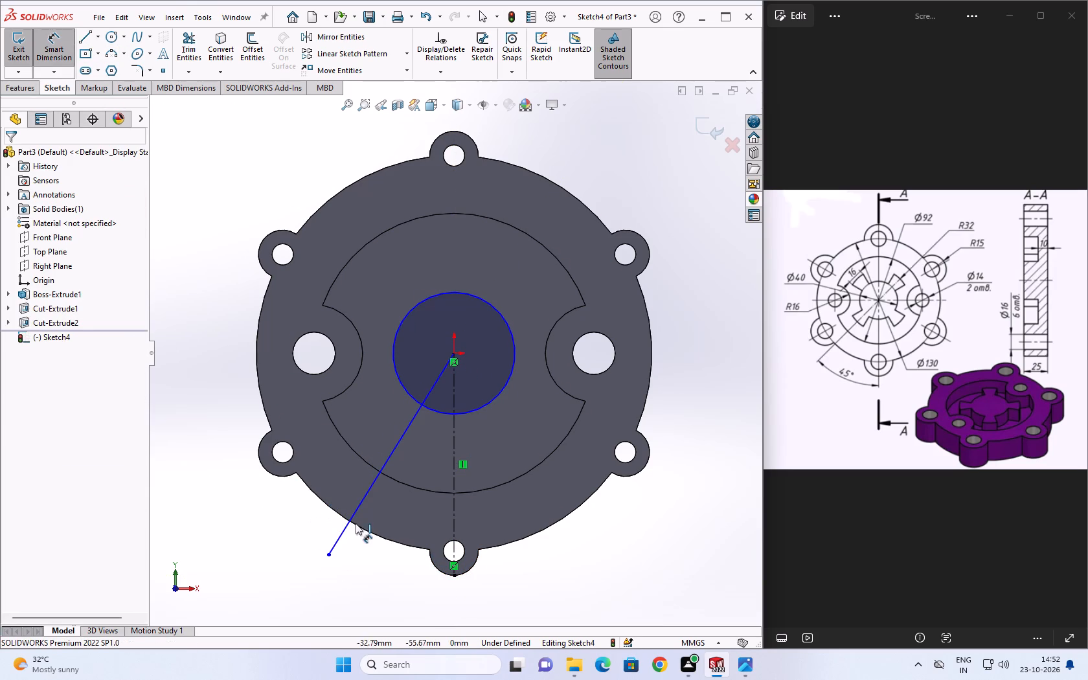
click(341, 532)
click(455, 550)
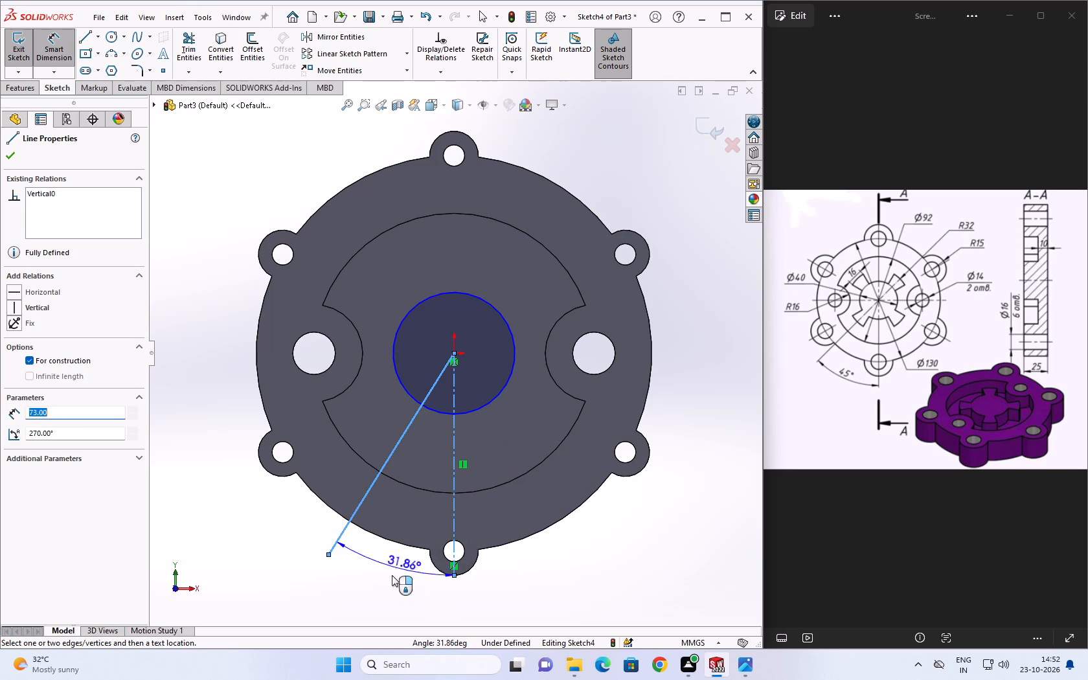
click(385, 574)
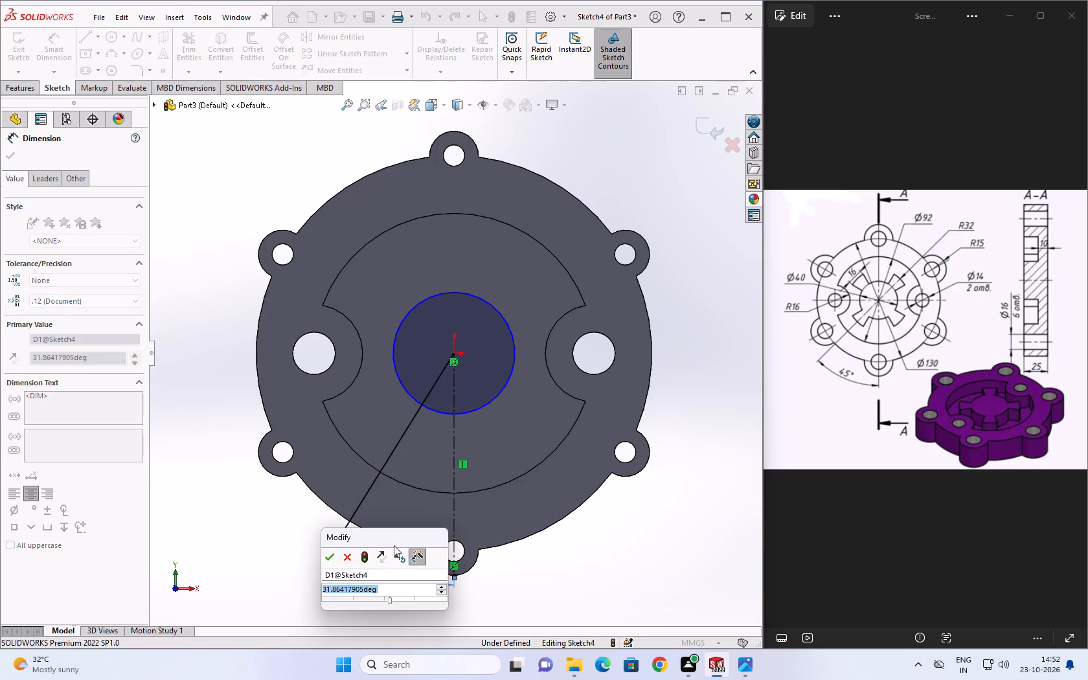
text(45)
key(Return)
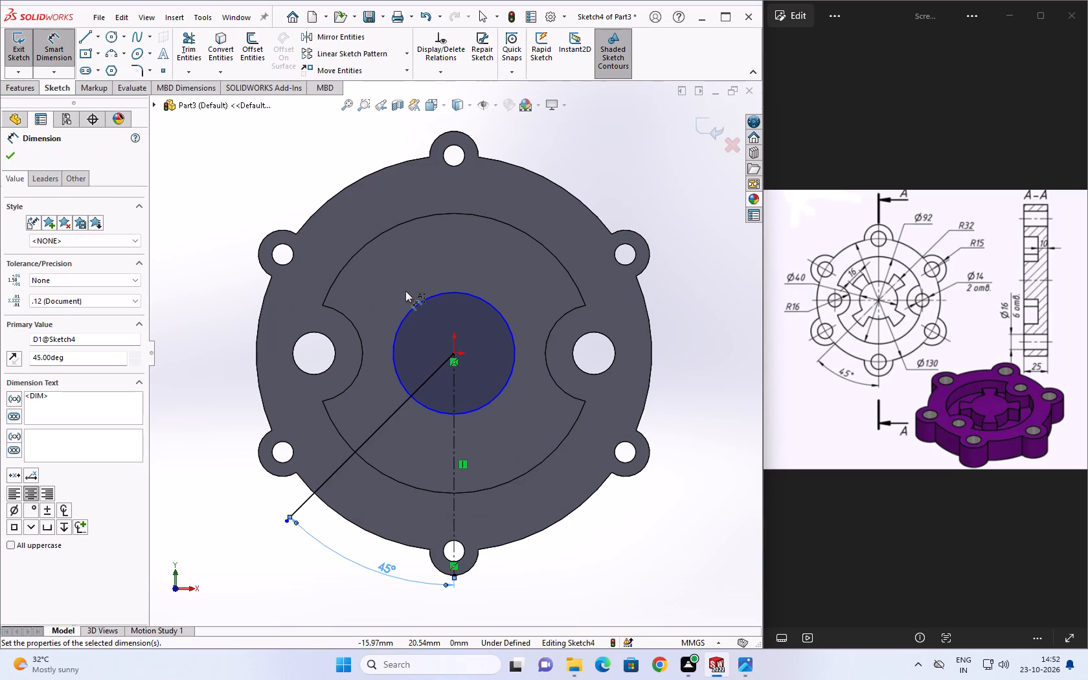
key(Escape)
Offset the 45° line by 8 mm in both directions, with dimensions added.
click(260, 54)
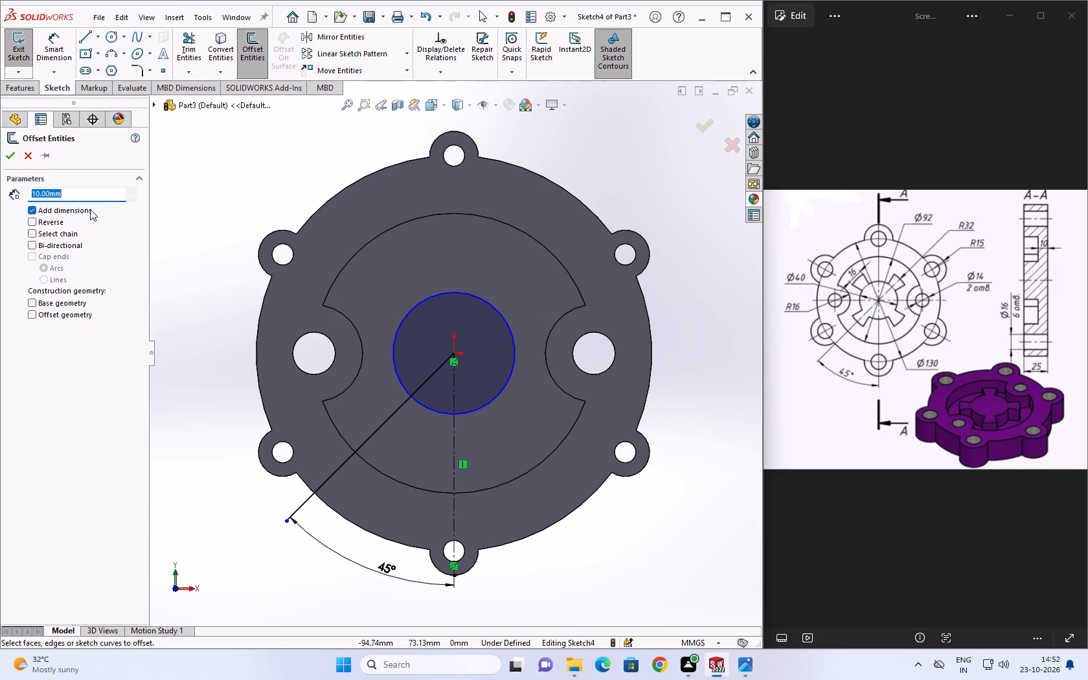
key(8)
key(Return)
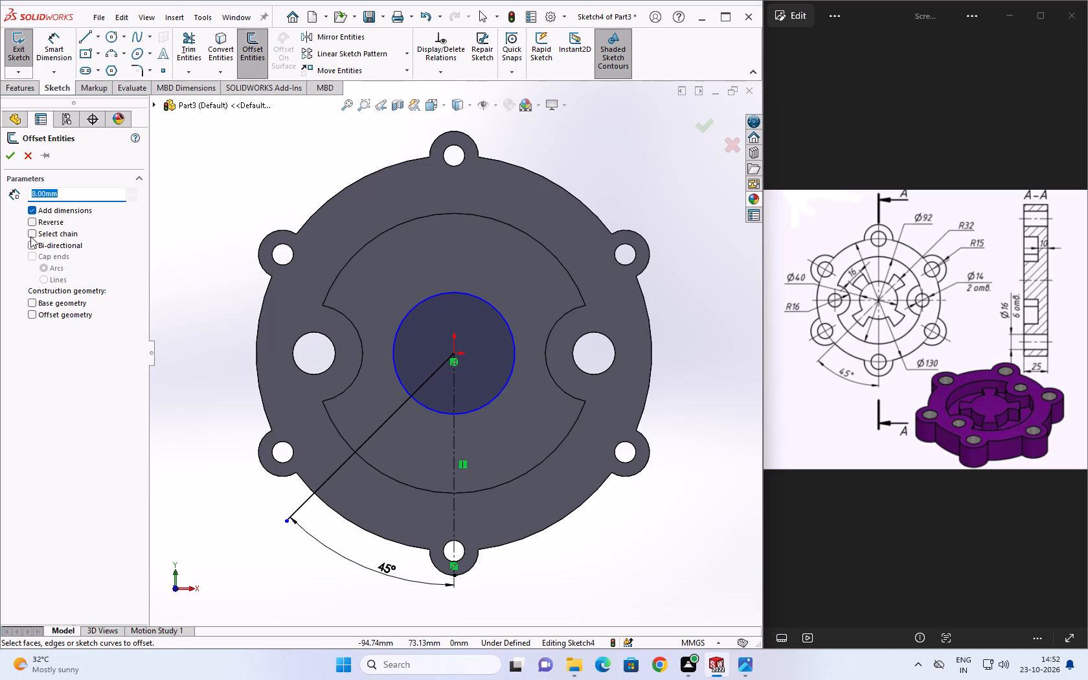
click(30, 245)
click(339, 467)
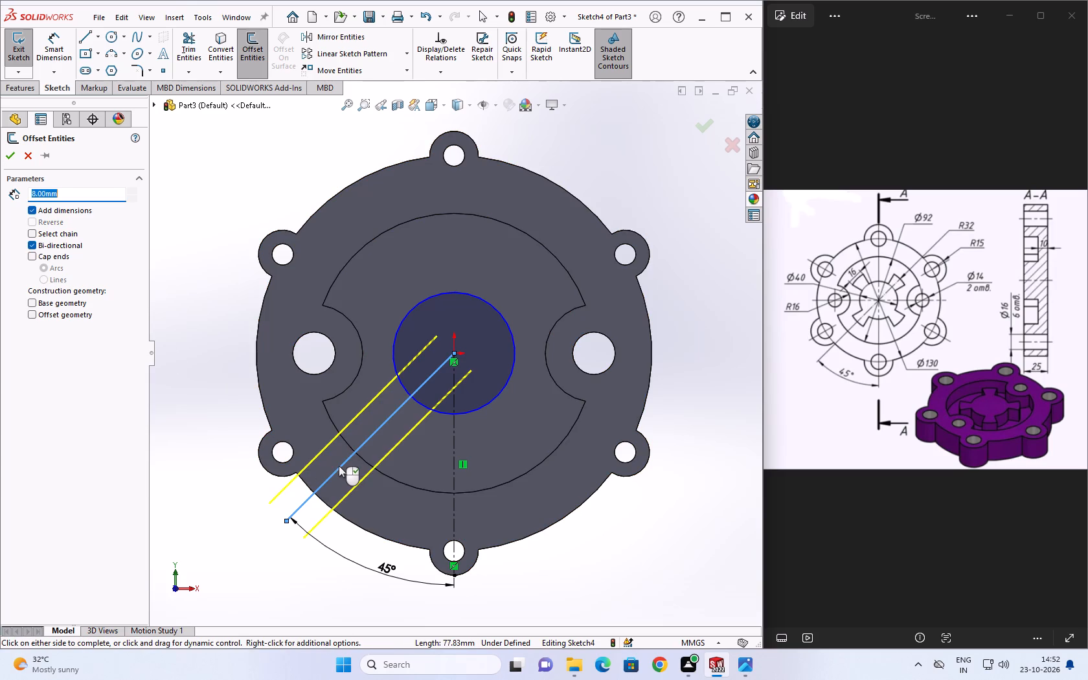
click(5, 150)
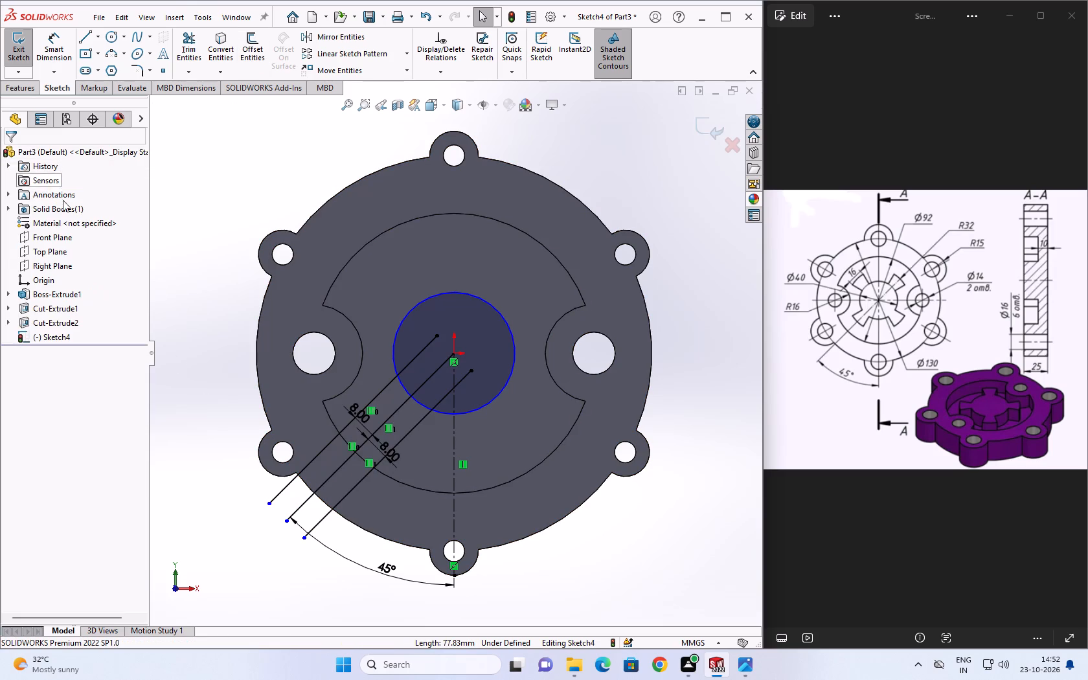
key(Escape)
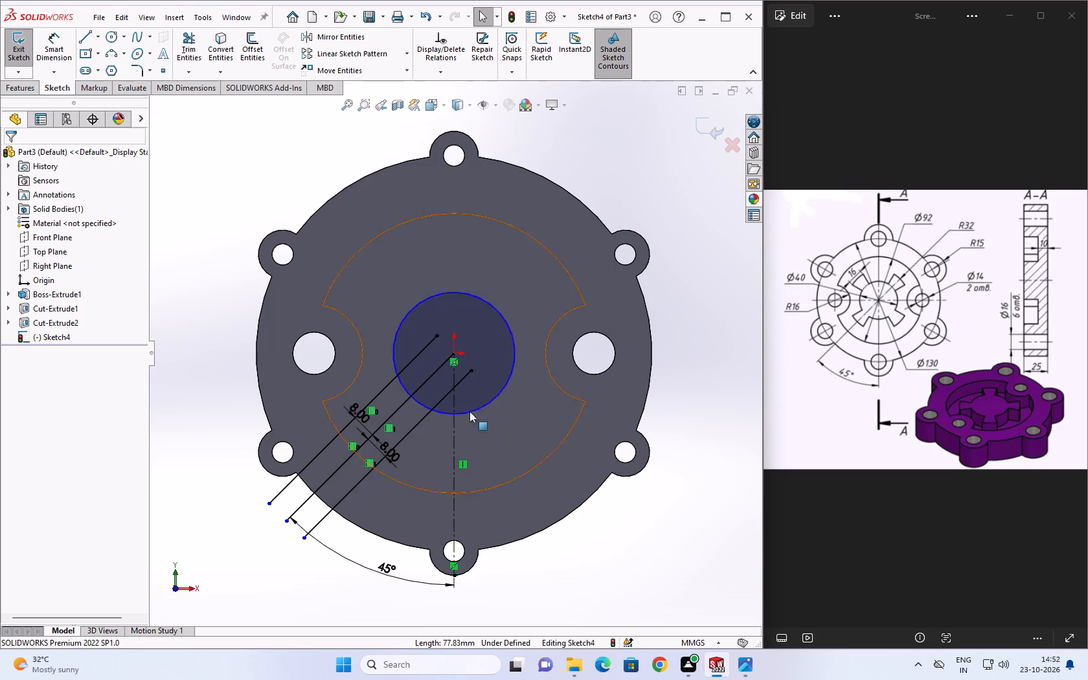
Draw a circle of 32 mm radius centred on the origin.
click(114, 40)
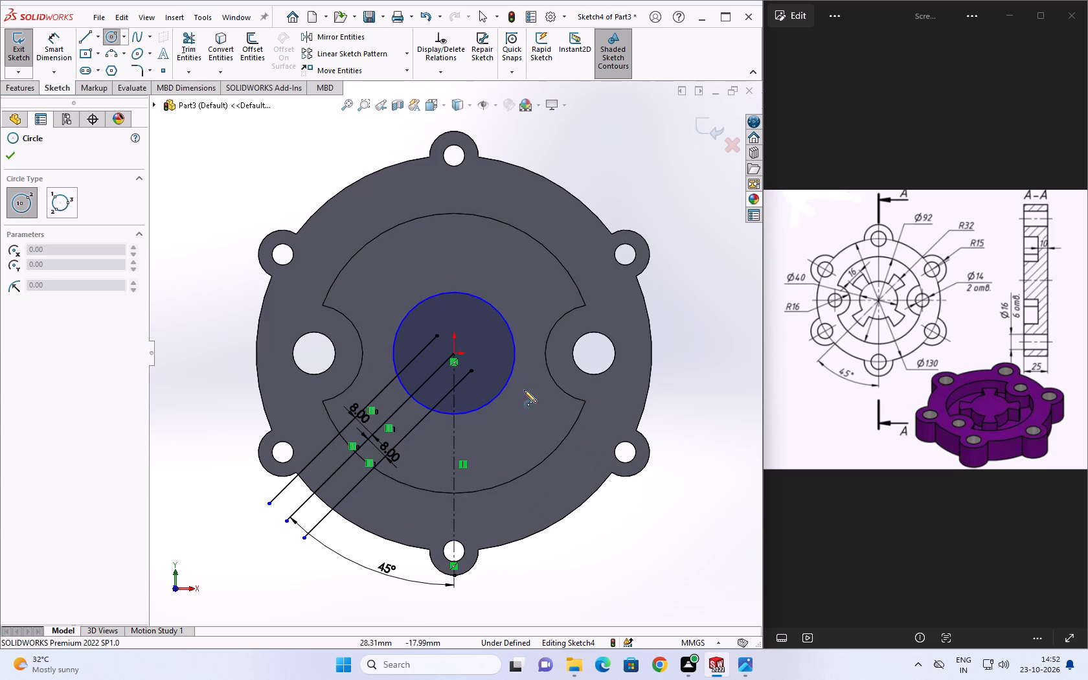
click(457, 352)
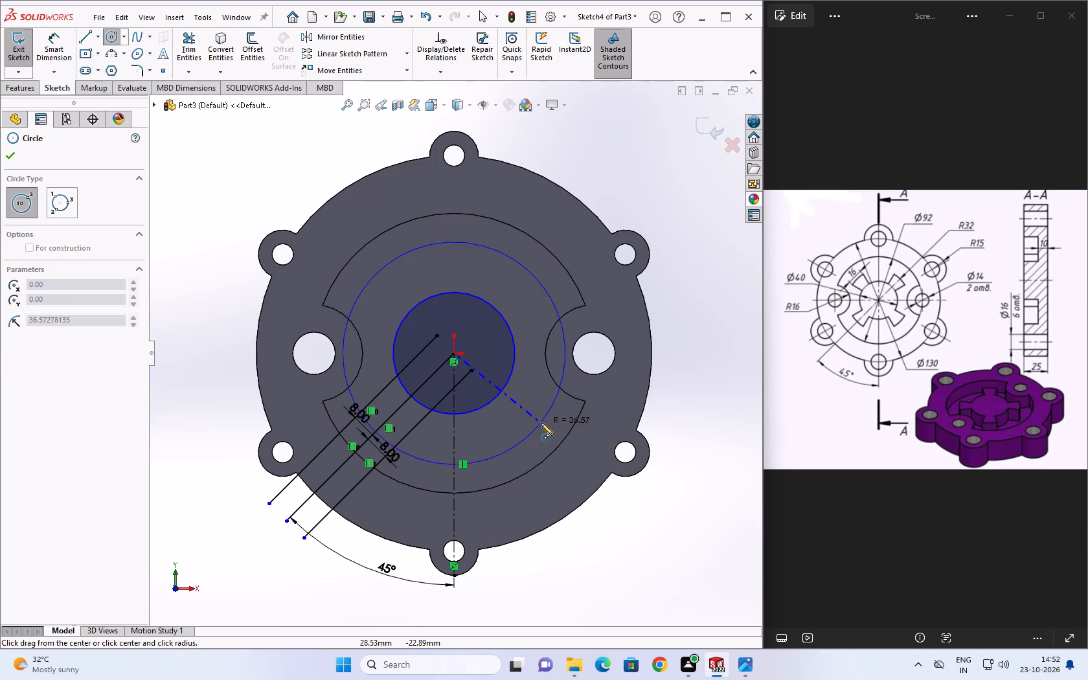
click(540, 423)
text(32)
key(Return)
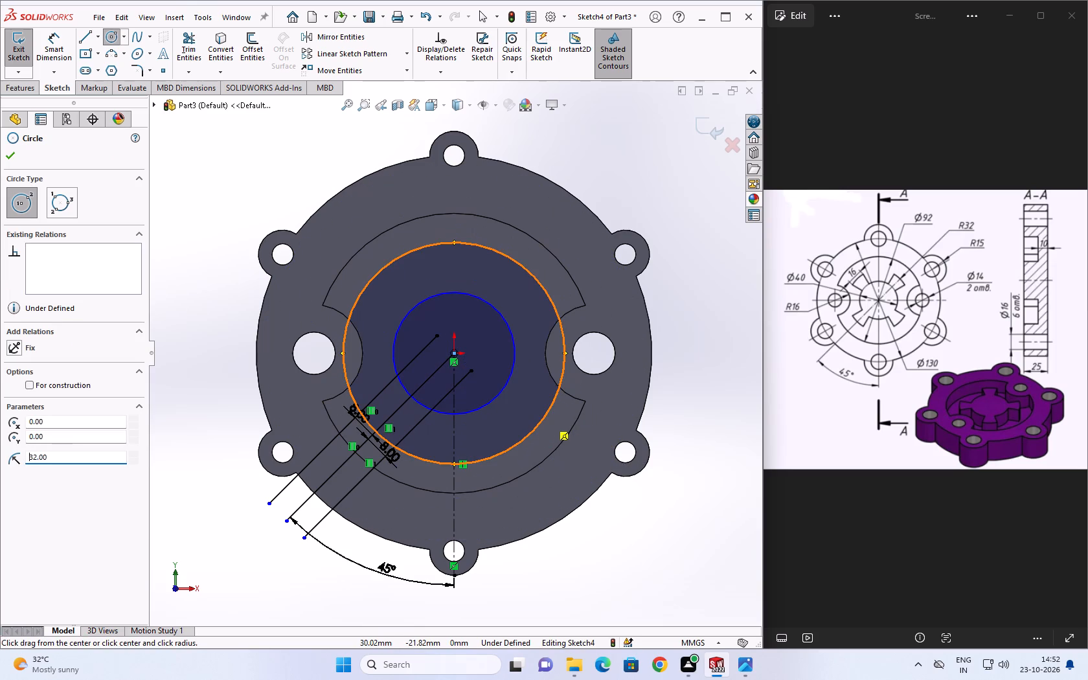
click(10, 155)
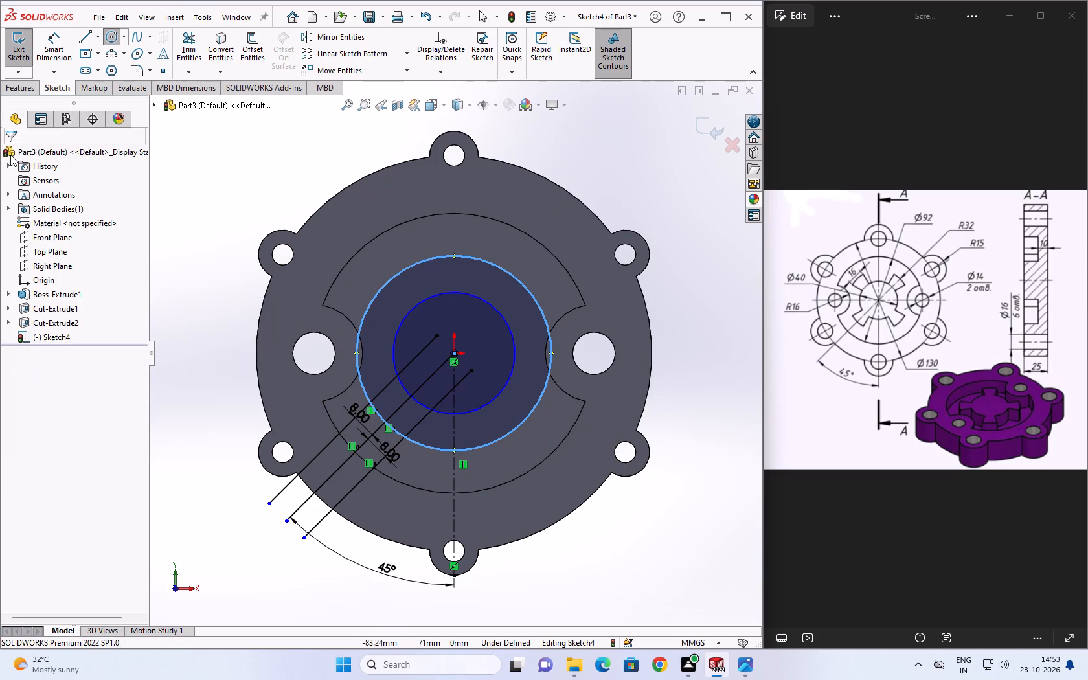
key(Escape)
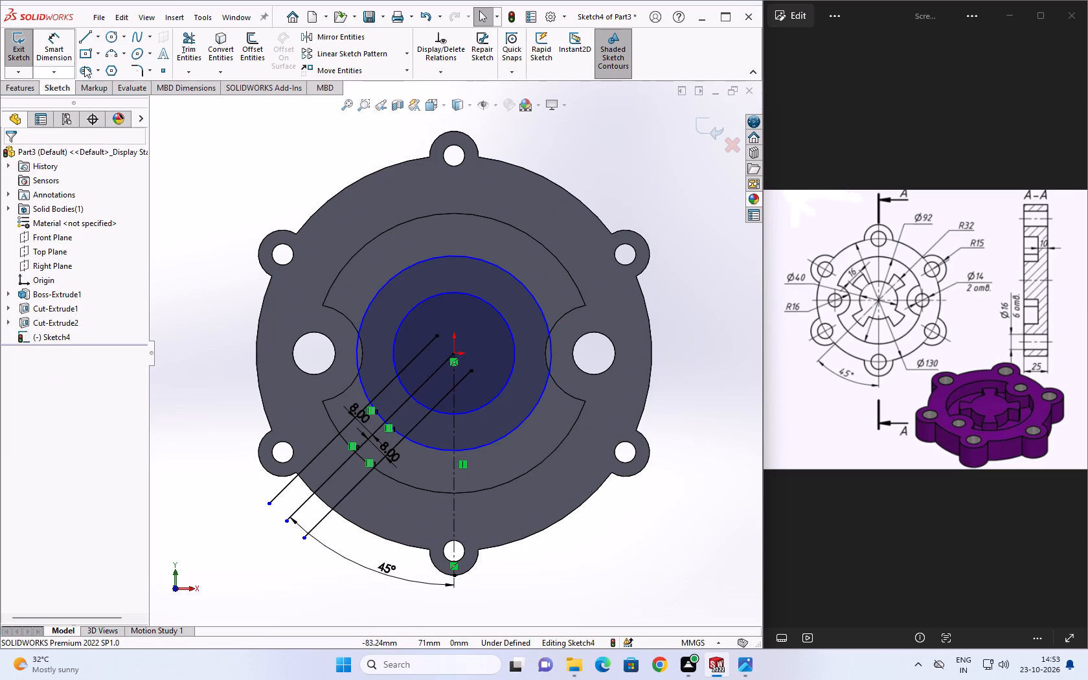
Trim the two offset lines inside the 20 mm radius circle and the middle 45° line inside the 32 mm radius circle.
click(181, 41)
scroll(365, 386, down, 3)
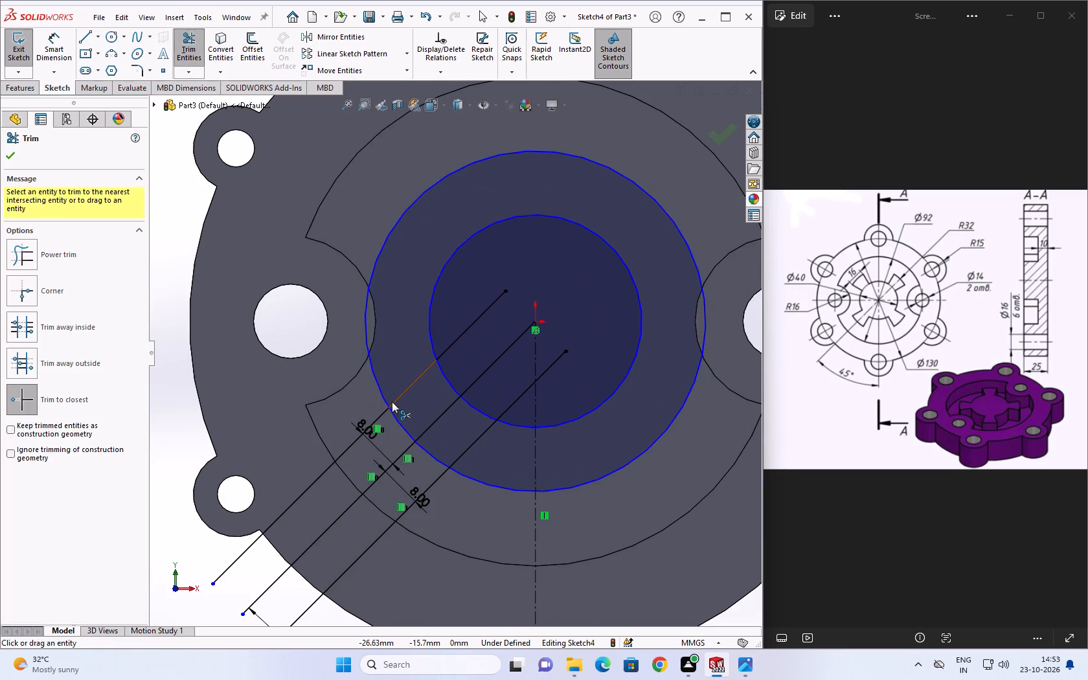
click(388, 396)
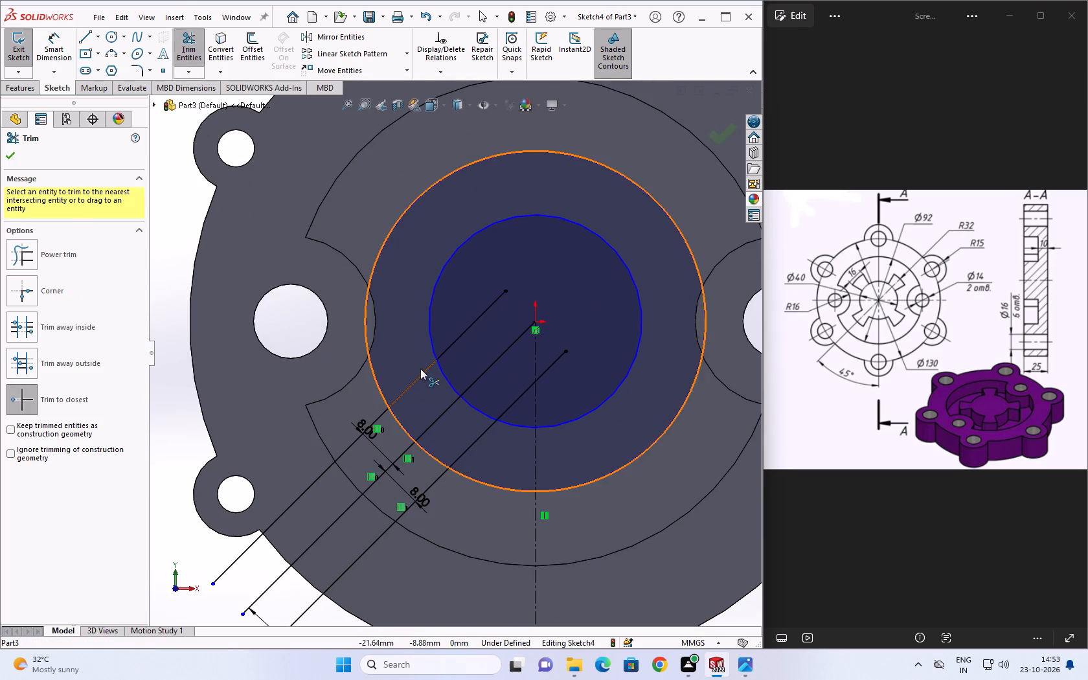
click(447, 346)
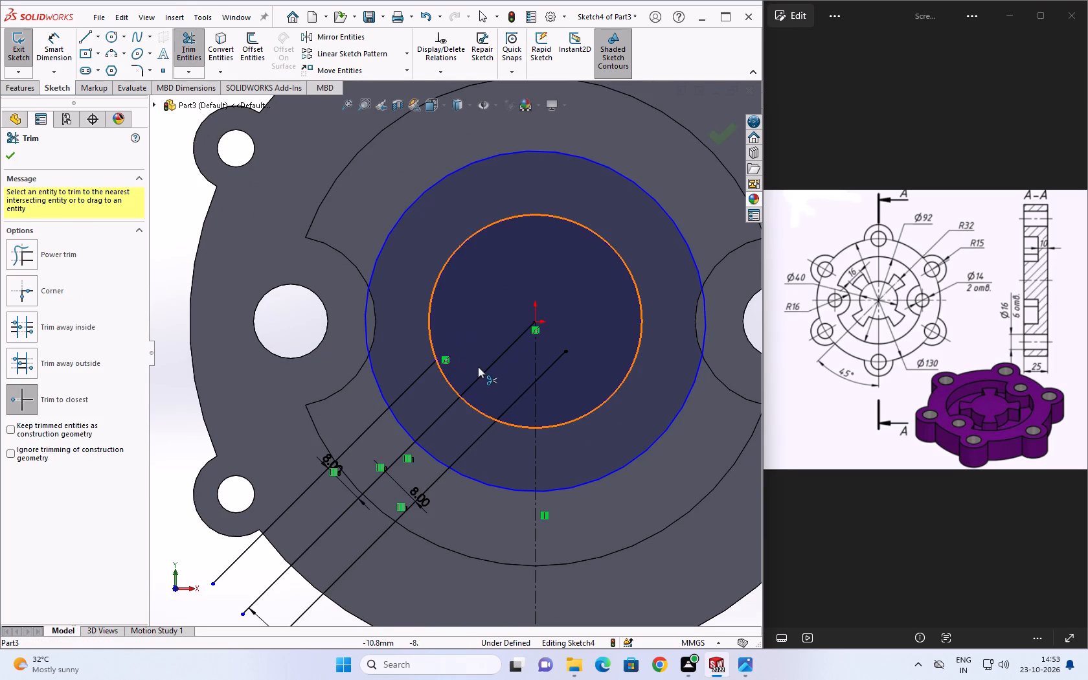
click(484, 372)
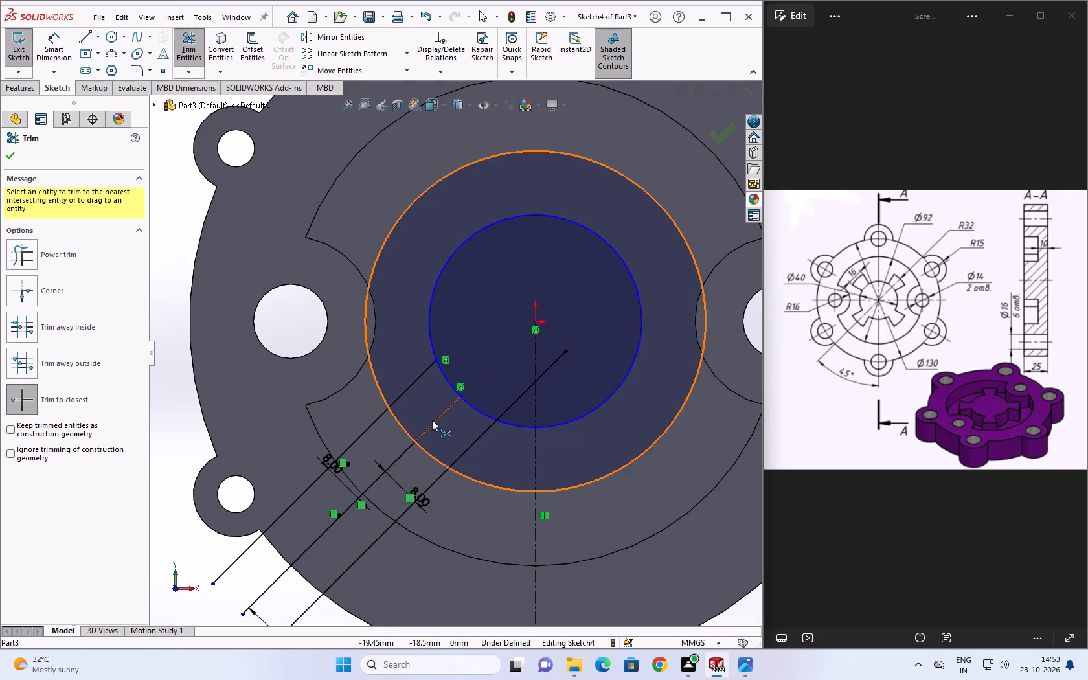
click(433, 420)
click(516, 402)
click(551, 366)
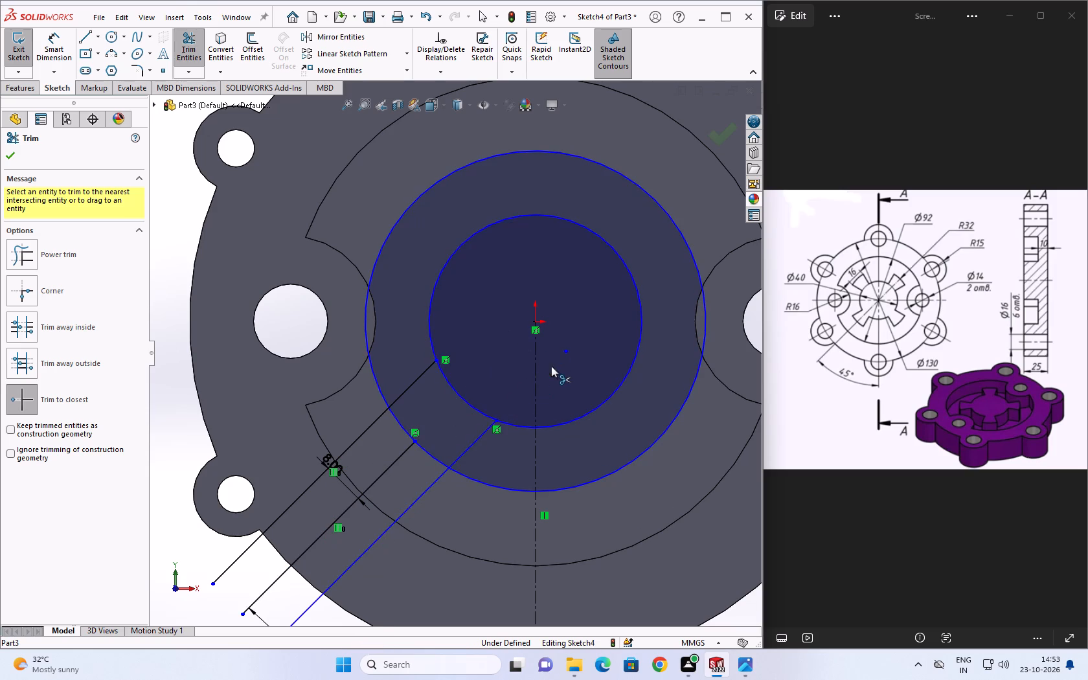
Trim the unneeded part of the 32 mm radius circle, the lower offset line beyond it, and the 20 mm radius arc between the offset lines.
click(373, 373)
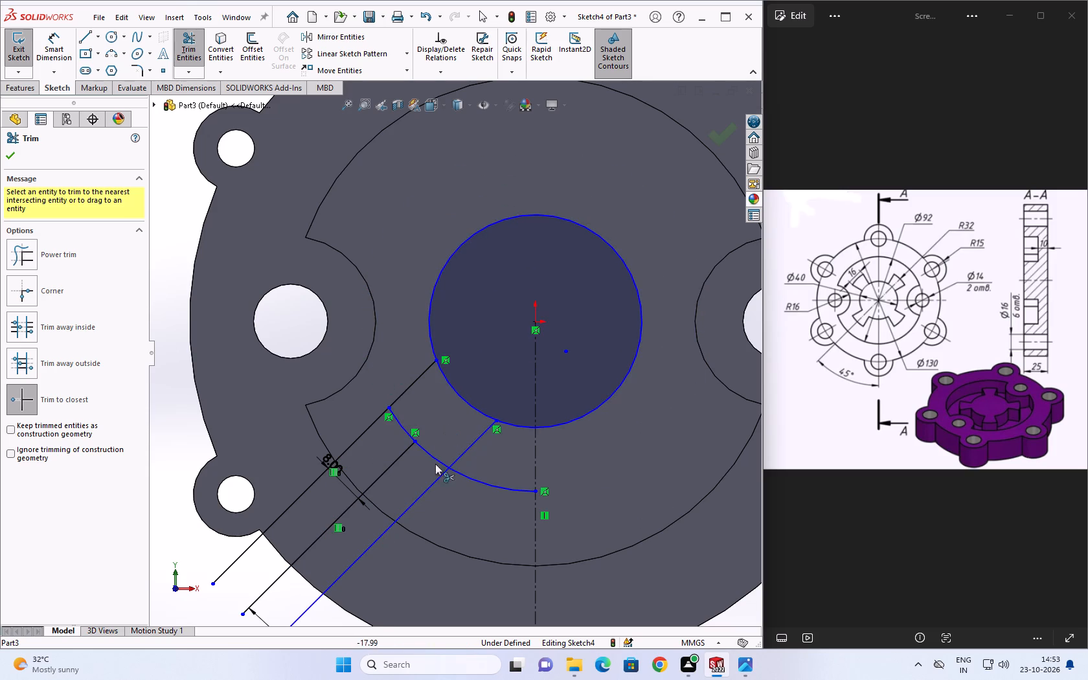
click(430, 490)
click(464, 400)
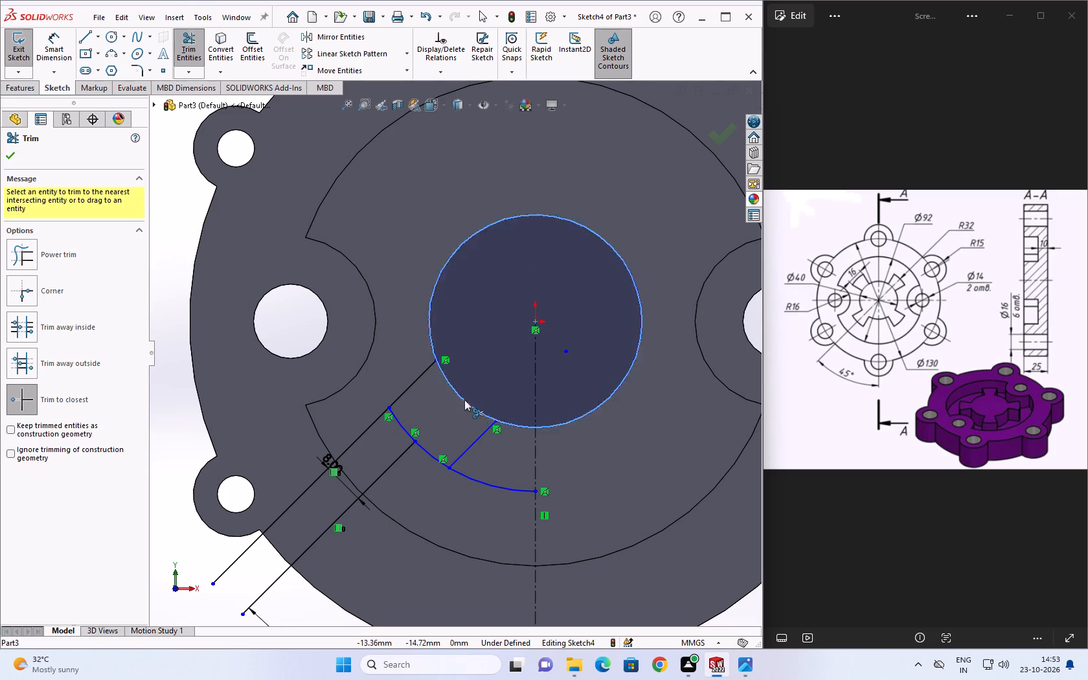
key(Escape)
key(Escape)
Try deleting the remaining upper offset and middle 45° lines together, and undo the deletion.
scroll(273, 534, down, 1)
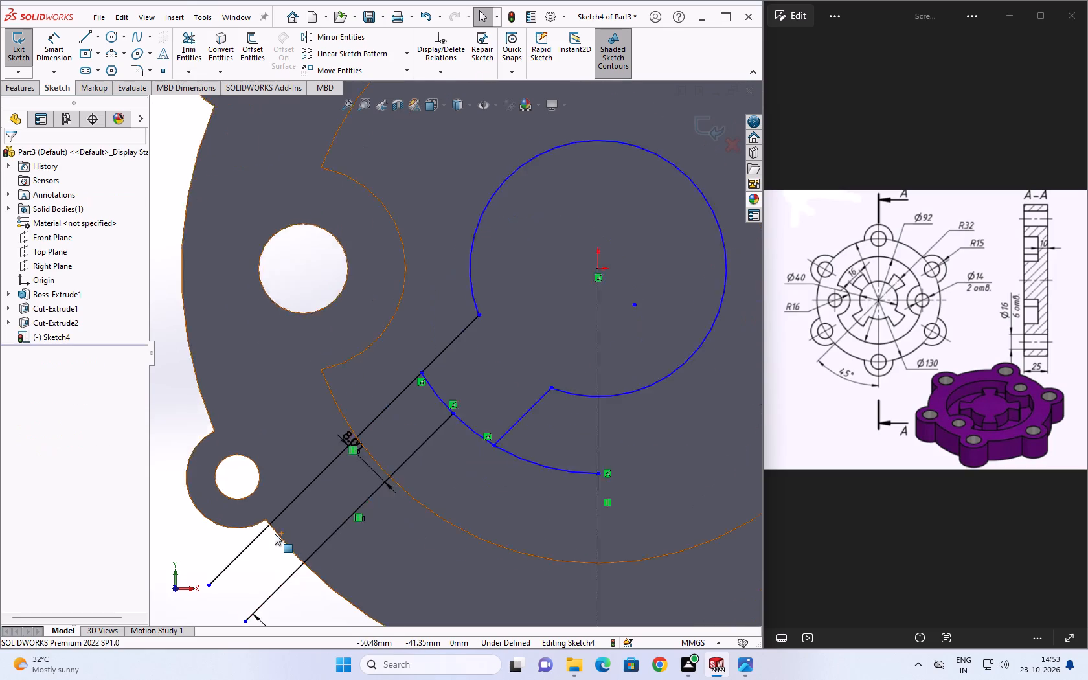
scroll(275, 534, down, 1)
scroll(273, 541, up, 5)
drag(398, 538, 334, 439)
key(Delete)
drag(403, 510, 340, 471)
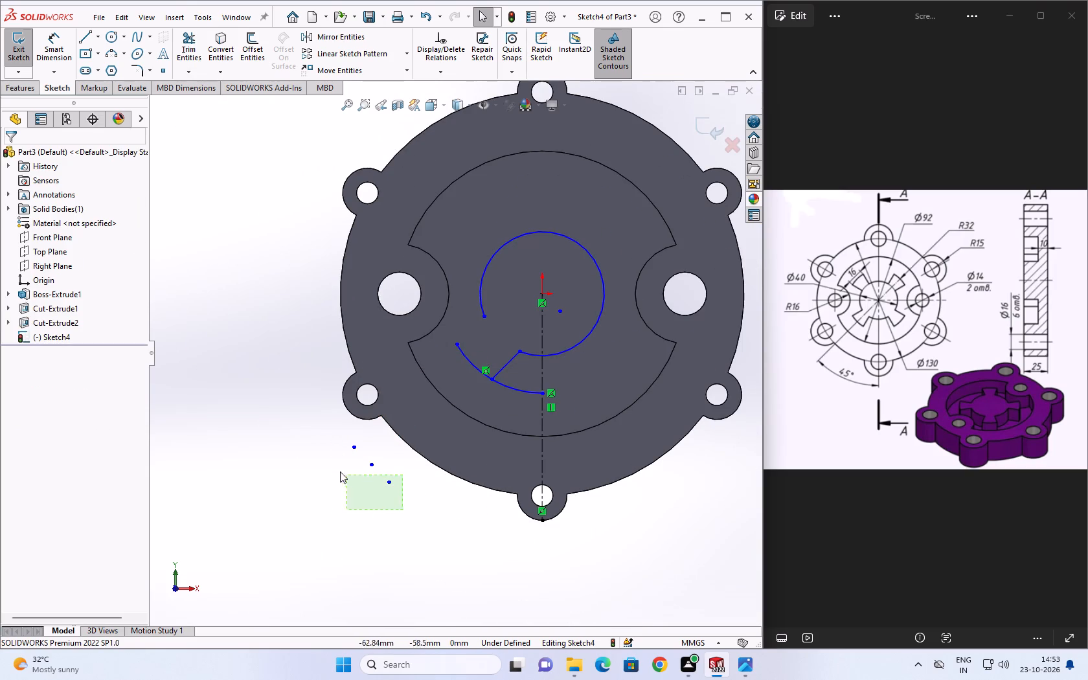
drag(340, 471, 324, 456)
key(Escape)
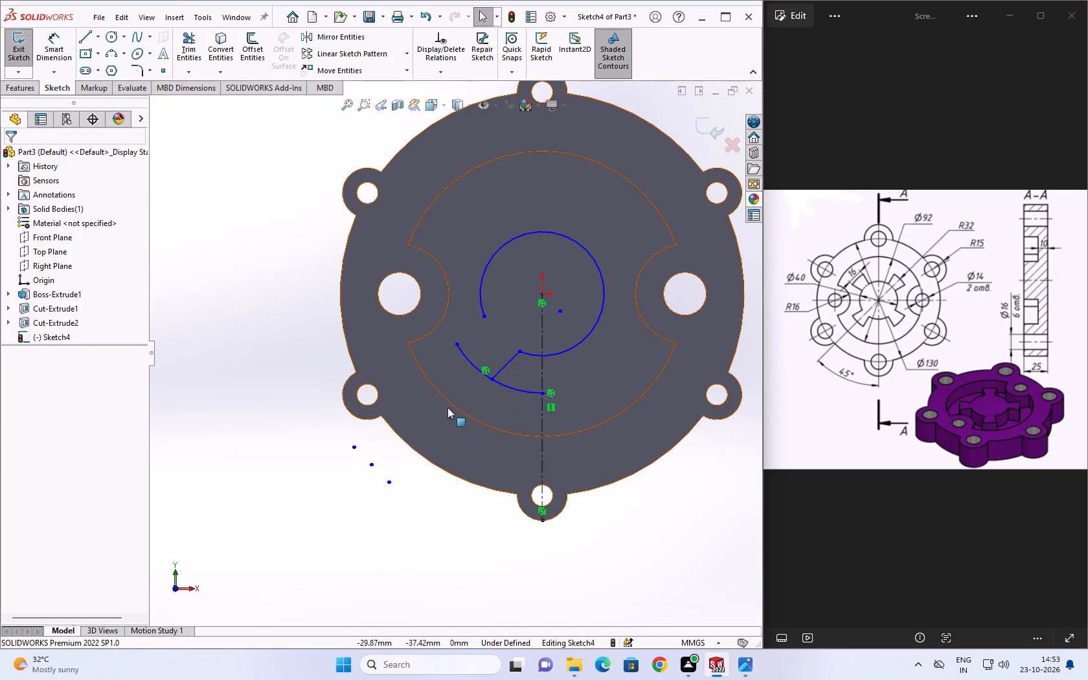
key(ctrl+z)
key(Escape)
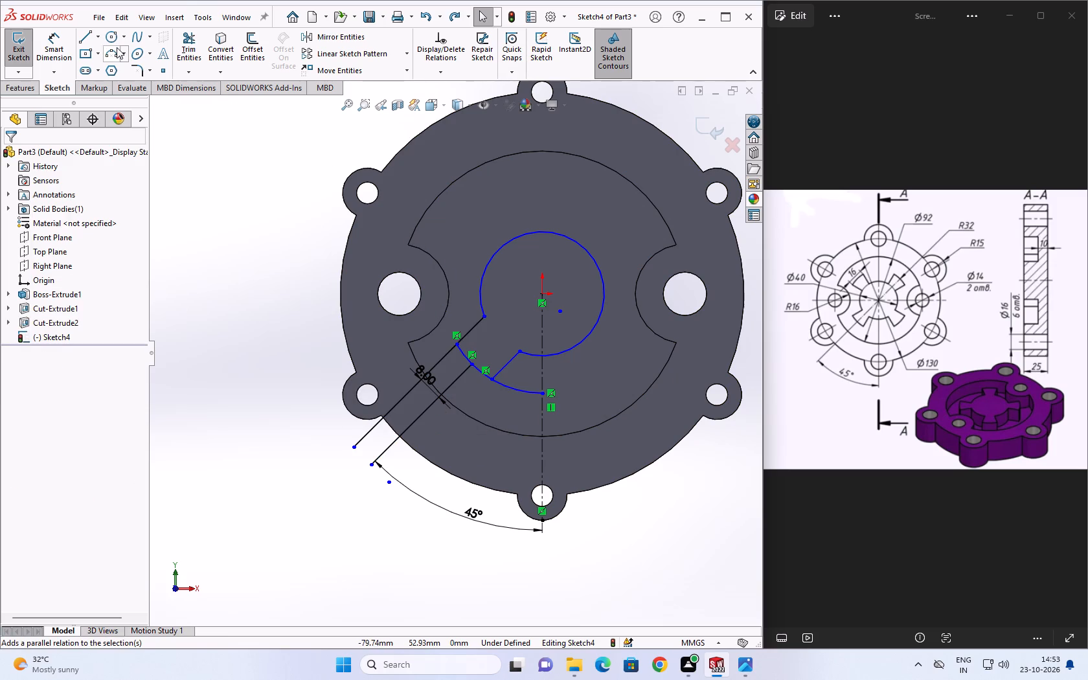
Trim the upper offset line beyond the 32 mm radius arc and delete the leftover middle 45° line.
click(185, 49)
click(446, 353)
key(Escape)
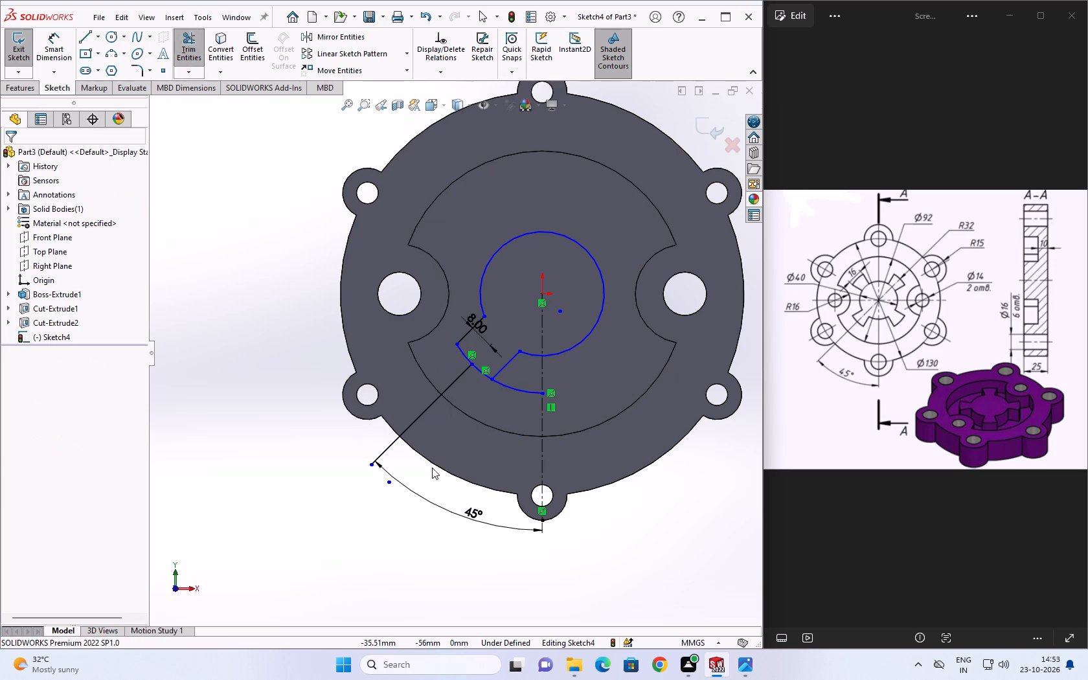
click(391, 455)
click(387, 455)
click(381, 455)
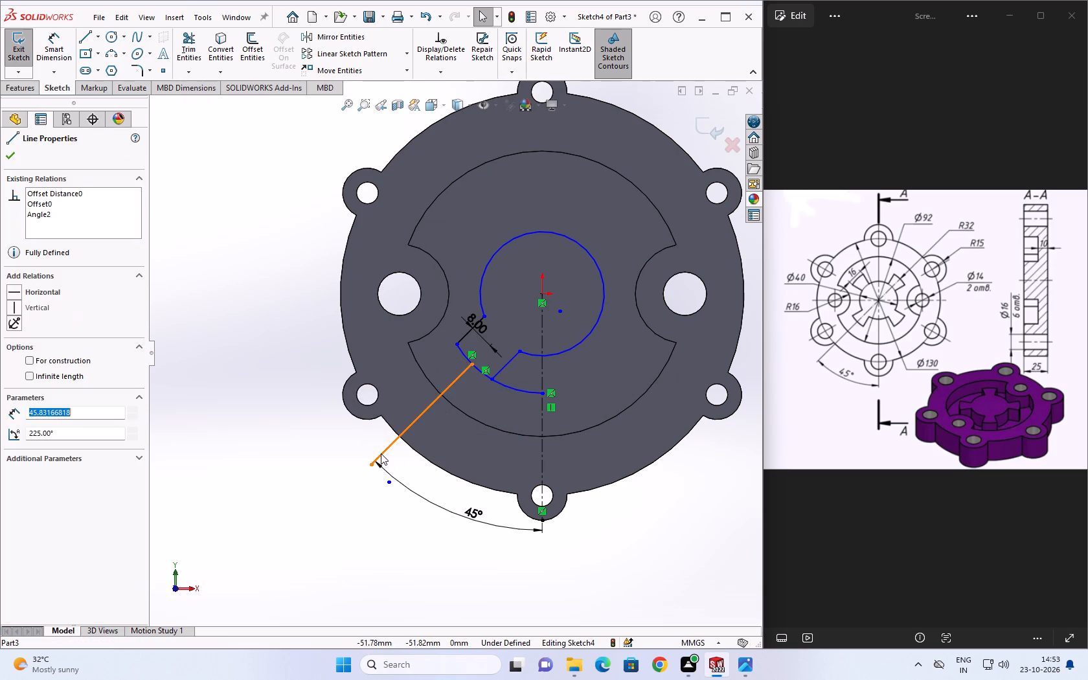
key(Delete)
click(295, 334)
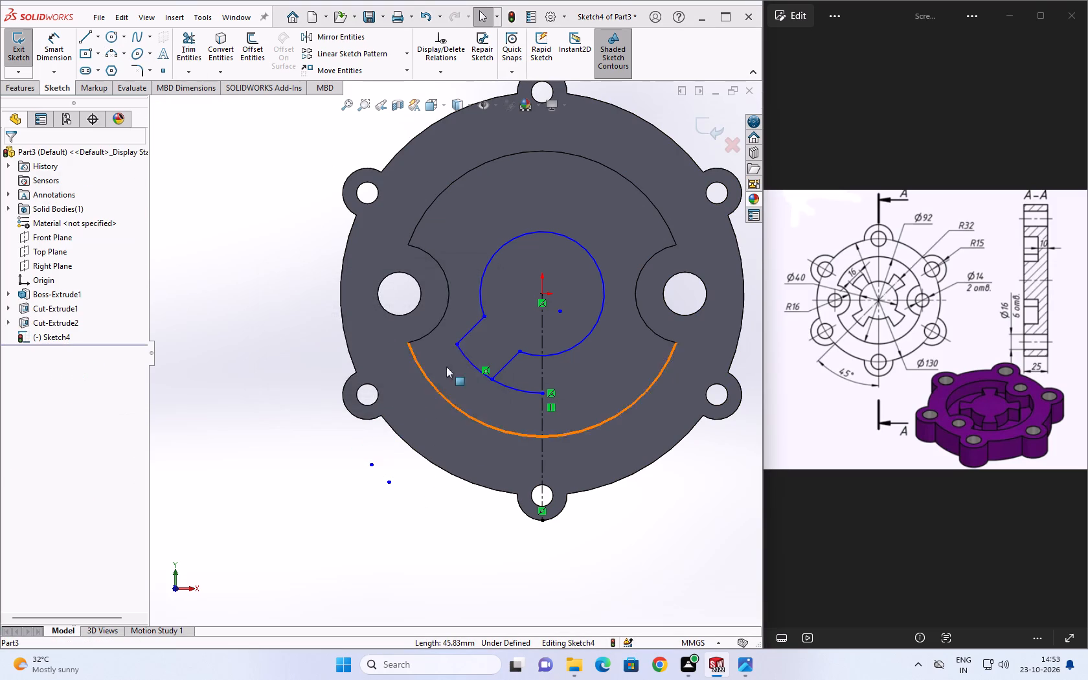
Trim the surplus 32 mm radius arc between the lower offset line and the vertical construction line.
click(179, 51)
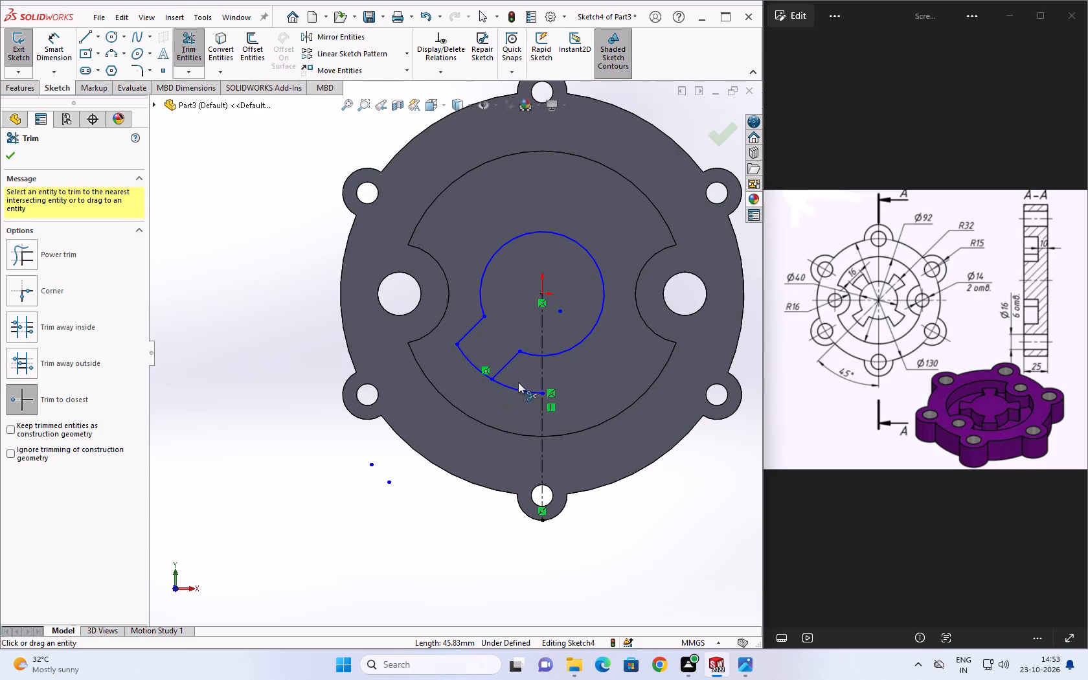
click(516, 391)
key(Escape)
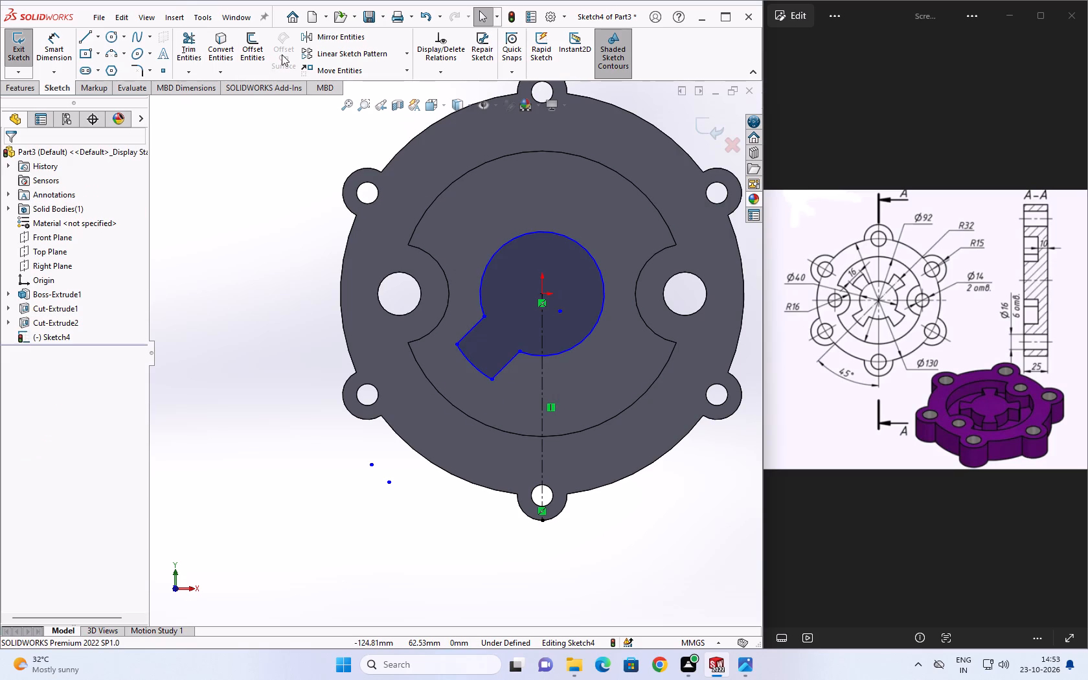
Circular-pattern the diagonal arm's end arc and two side lines about the origin, with 4 equally spaced instances over 360°.
click(407, 54)
click(398, 85)
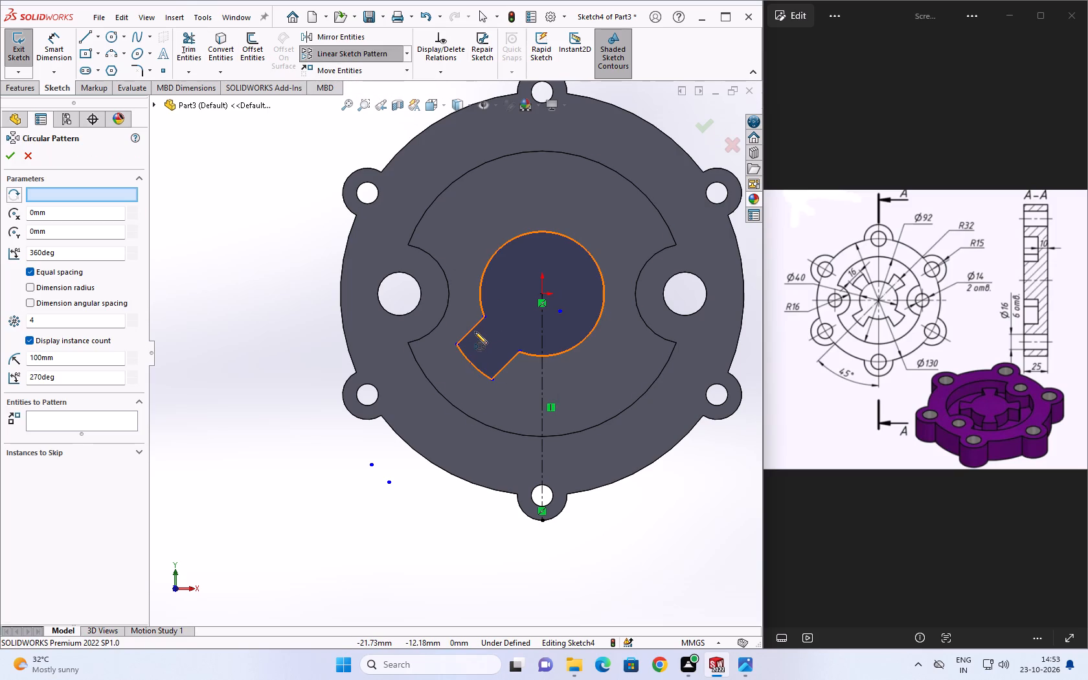
click(408, 58)
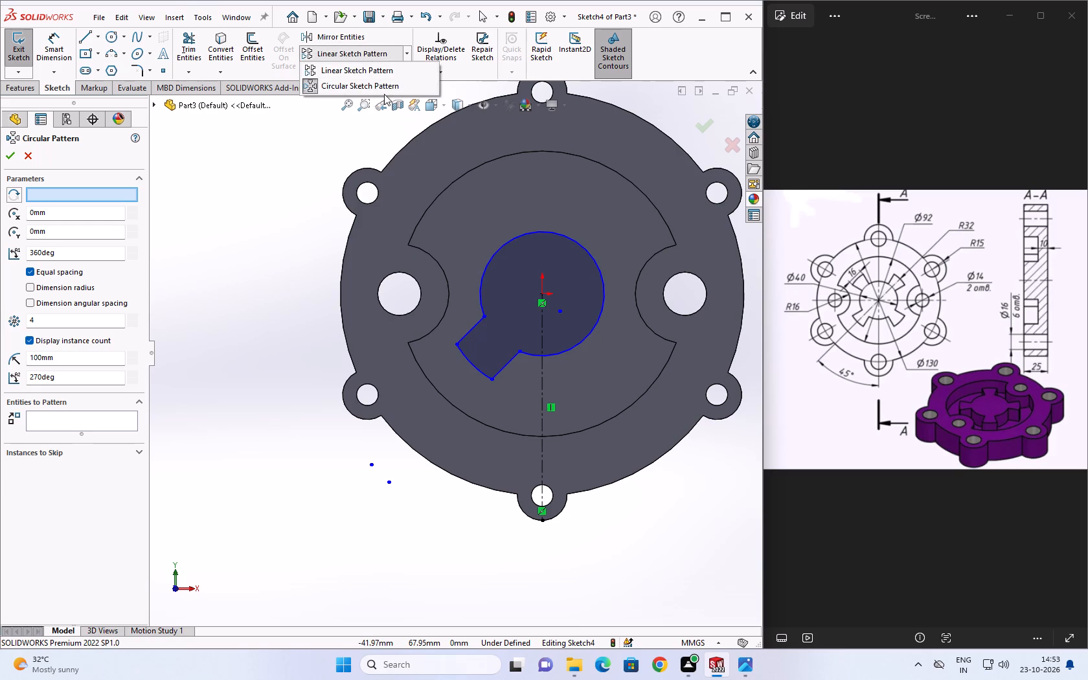
click(382, 91)
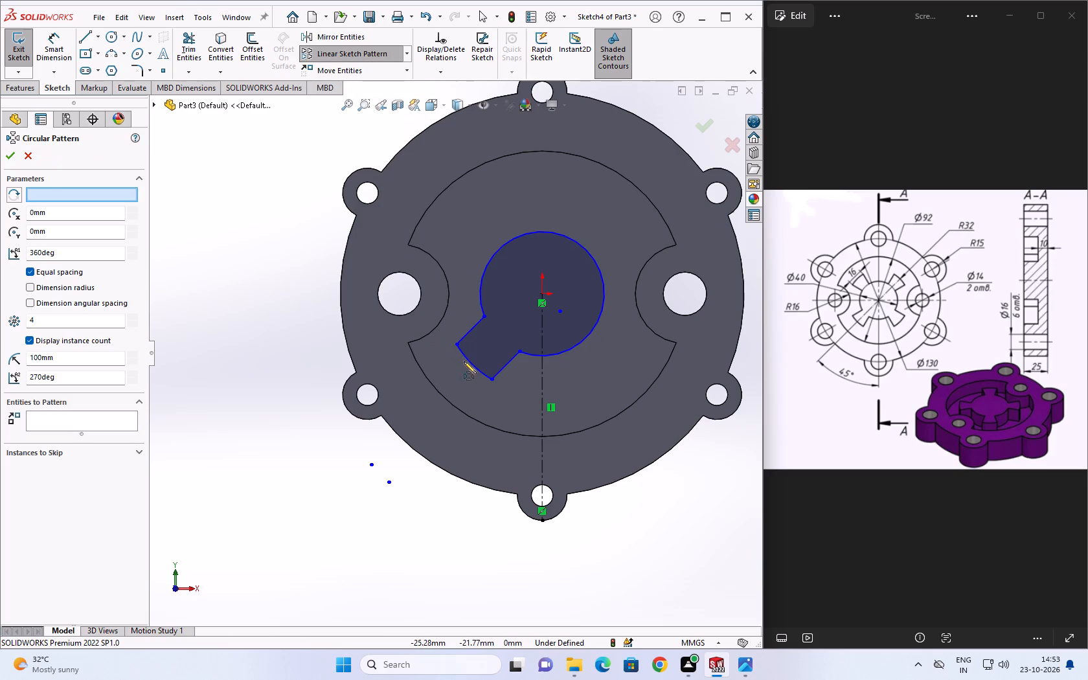
click(468, 363)
click(467, 330)
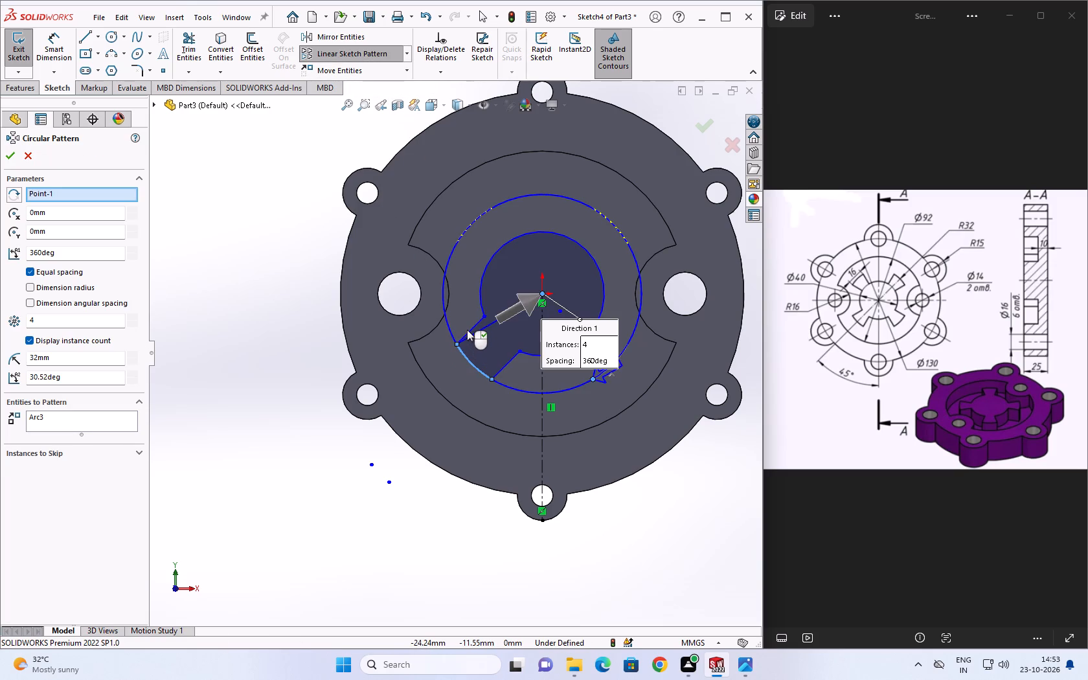
click(469, 331)
click(503, 366)
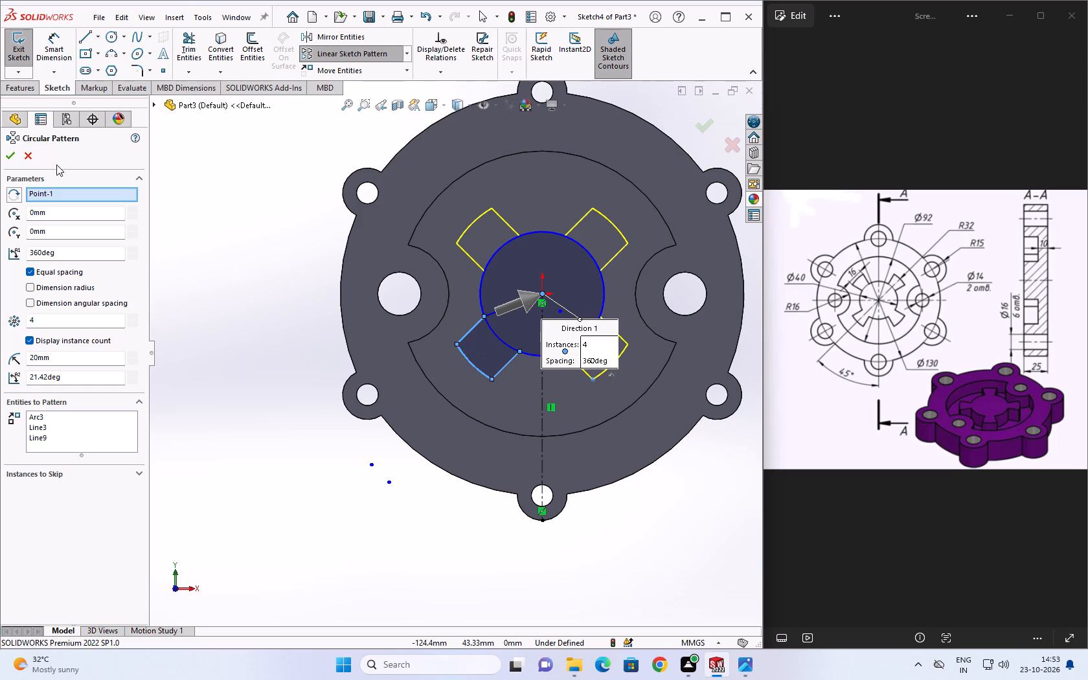
click(10, 157)
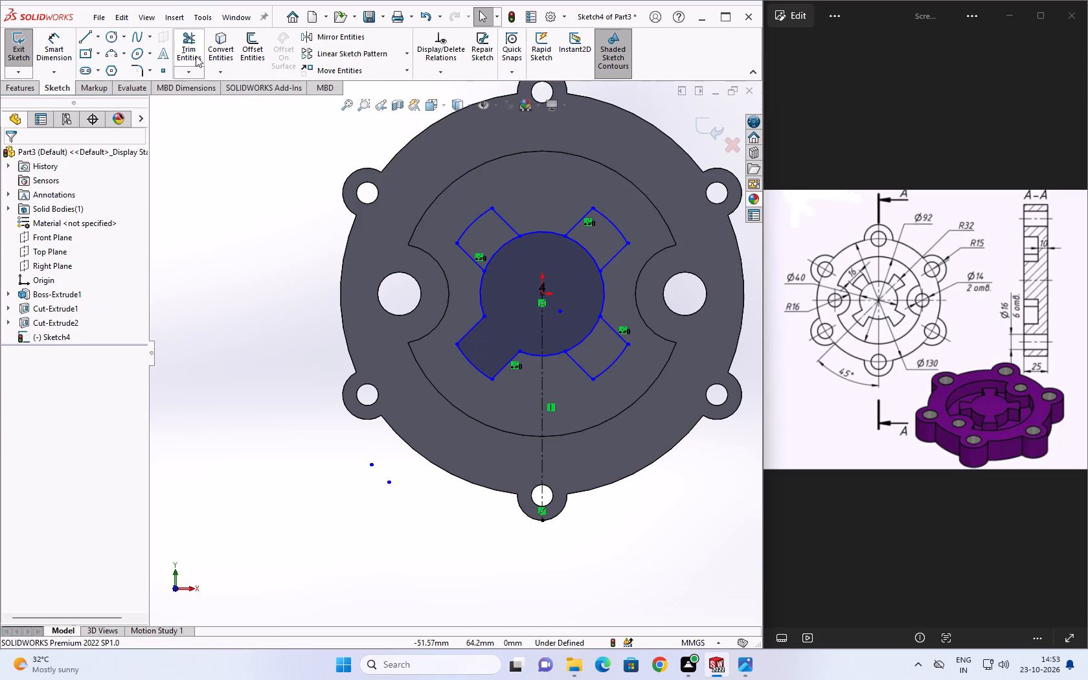
Trim the 20 mm radius circle's arcs across the three patterned arms to leave a single cross-shaped outline.
click(195, 57)
click(499, 249)
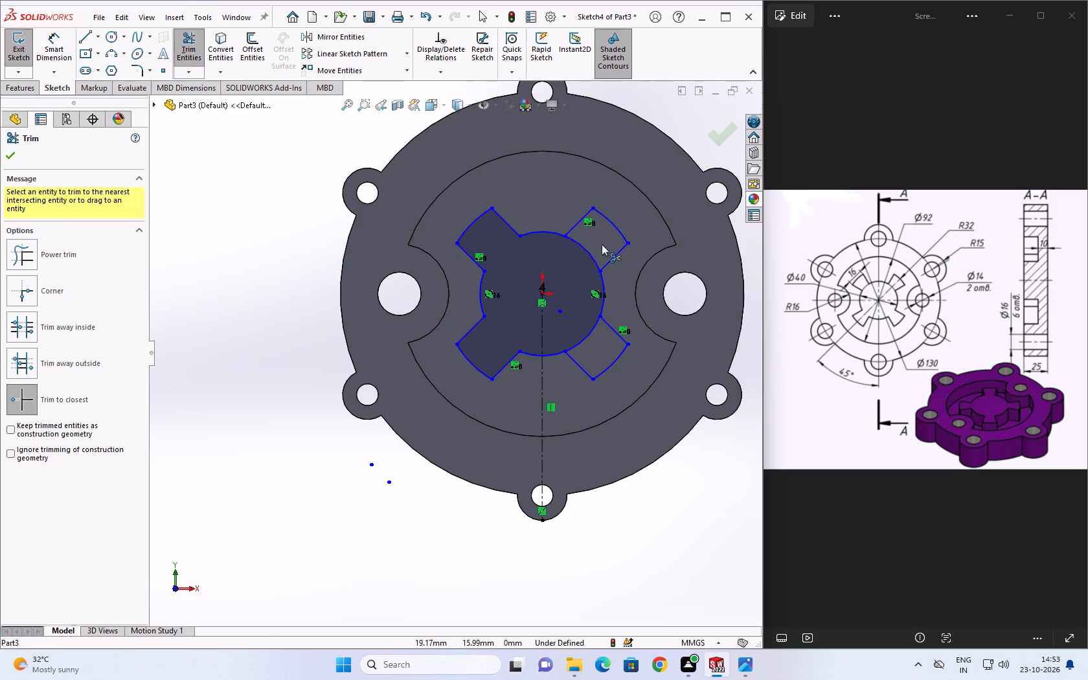
click(591, 251)
click(589, 339)
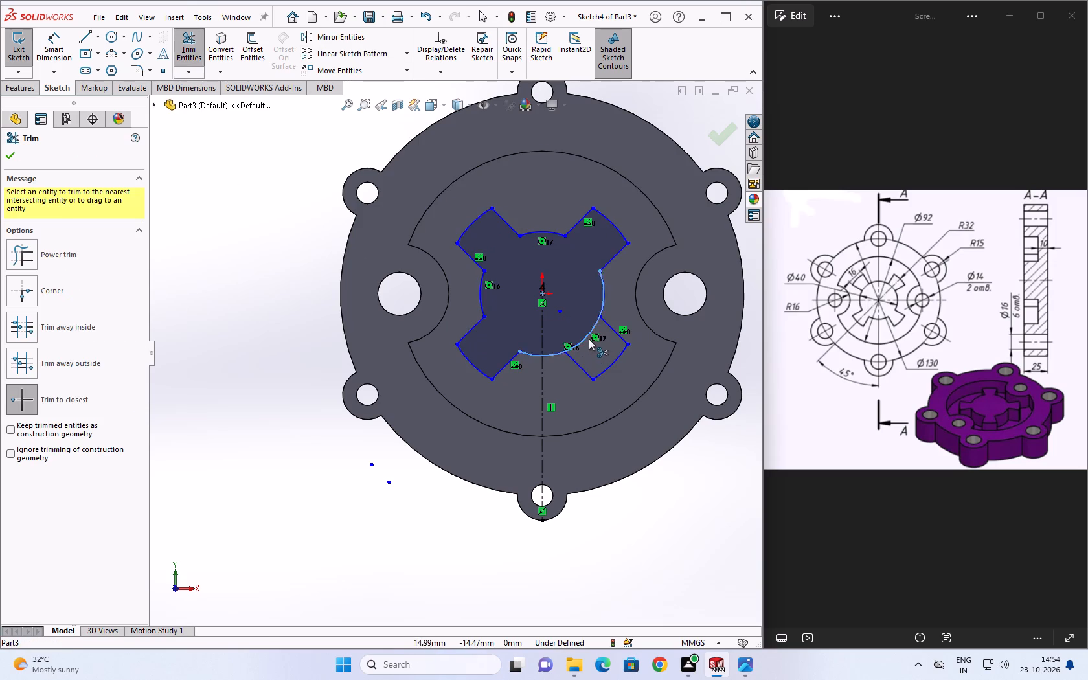
click(666, 501)
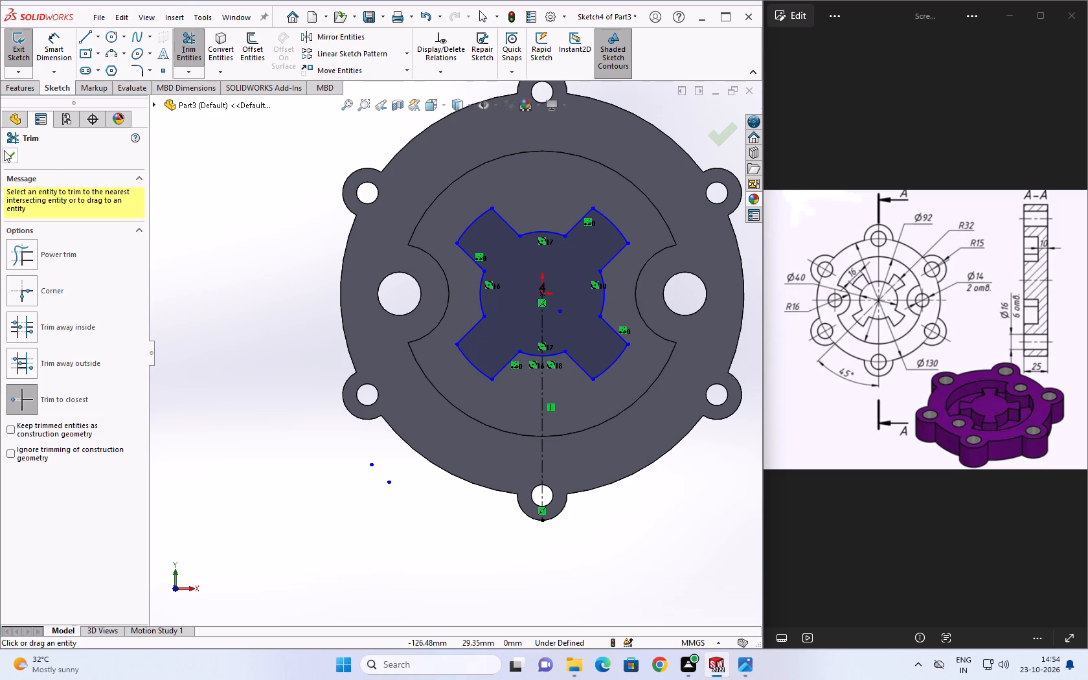
click(4, 150)
Extrude the cross-shaped profile as a 15 mm blind boss upward from the pocket floor, merged with the body.
middle_drag(375, 506, 304, 380)
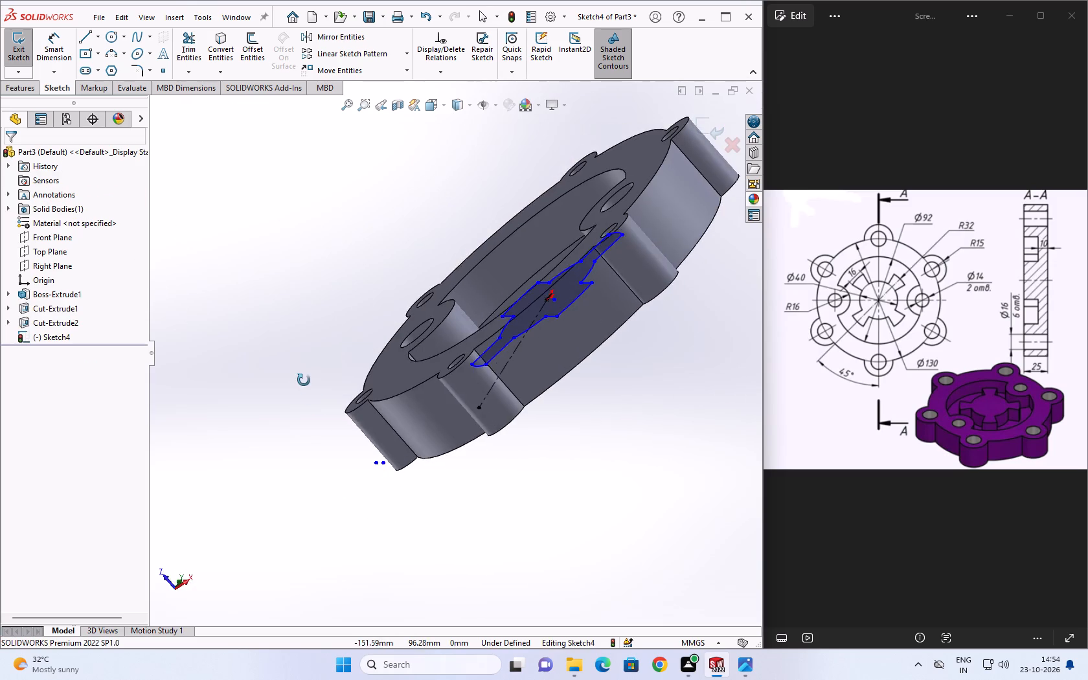
middle_drag(304, 380, 363, 402)
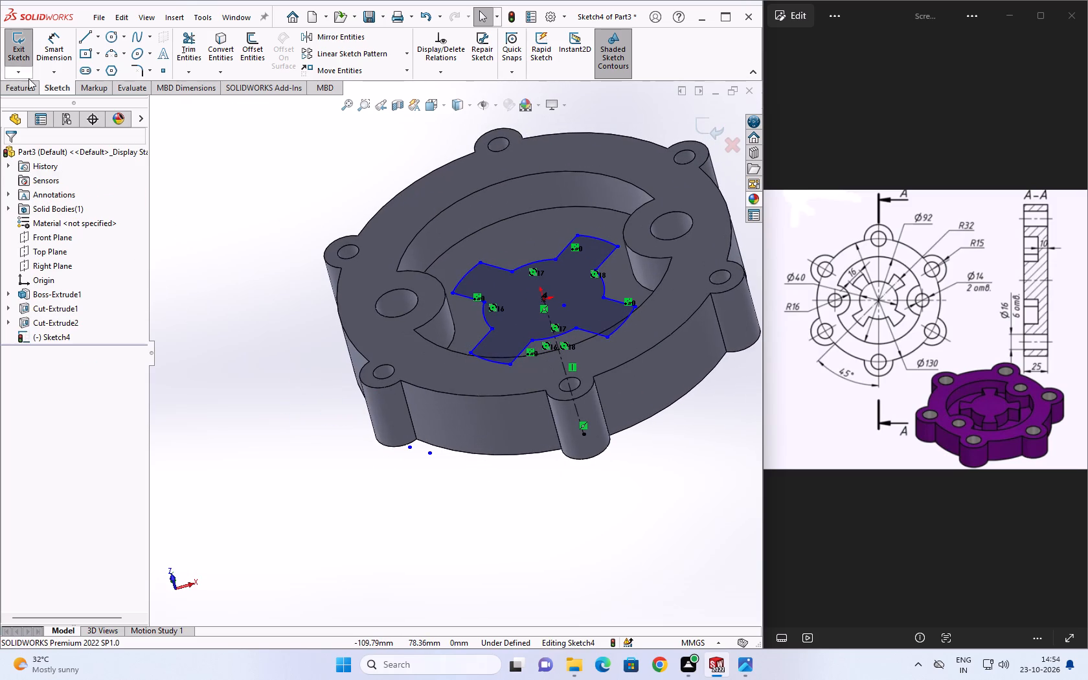
click(30, 87)
click(28, 51)
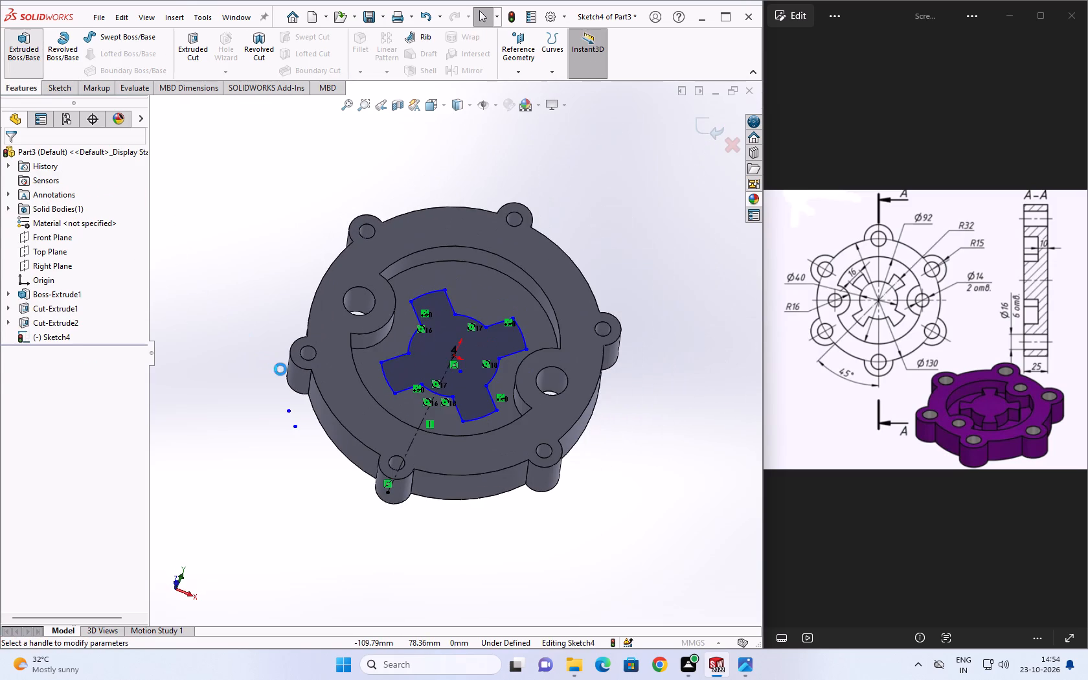
middle_drag(308, 464, 361, 378)
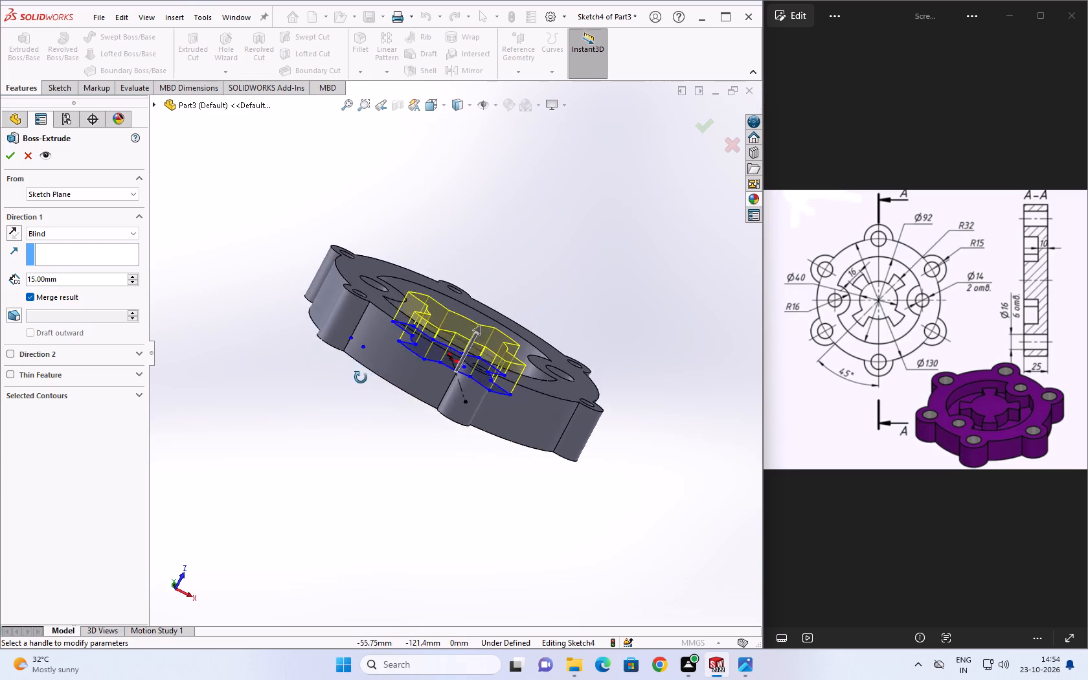
middle_drag(361, 378, 340, 339)
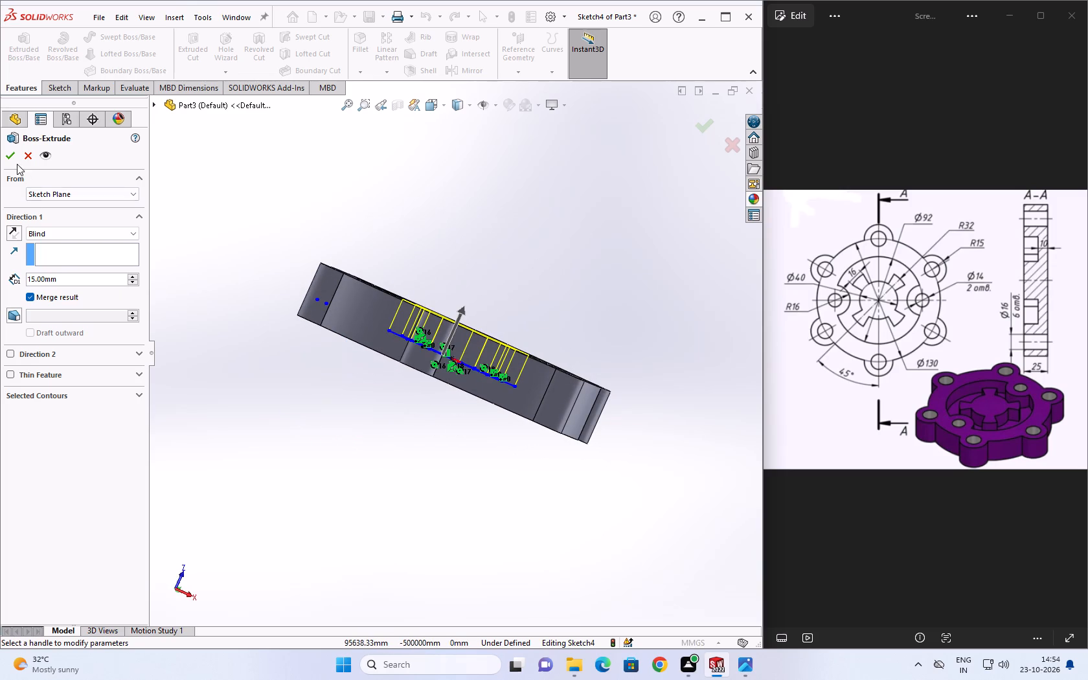
click(13, 158)
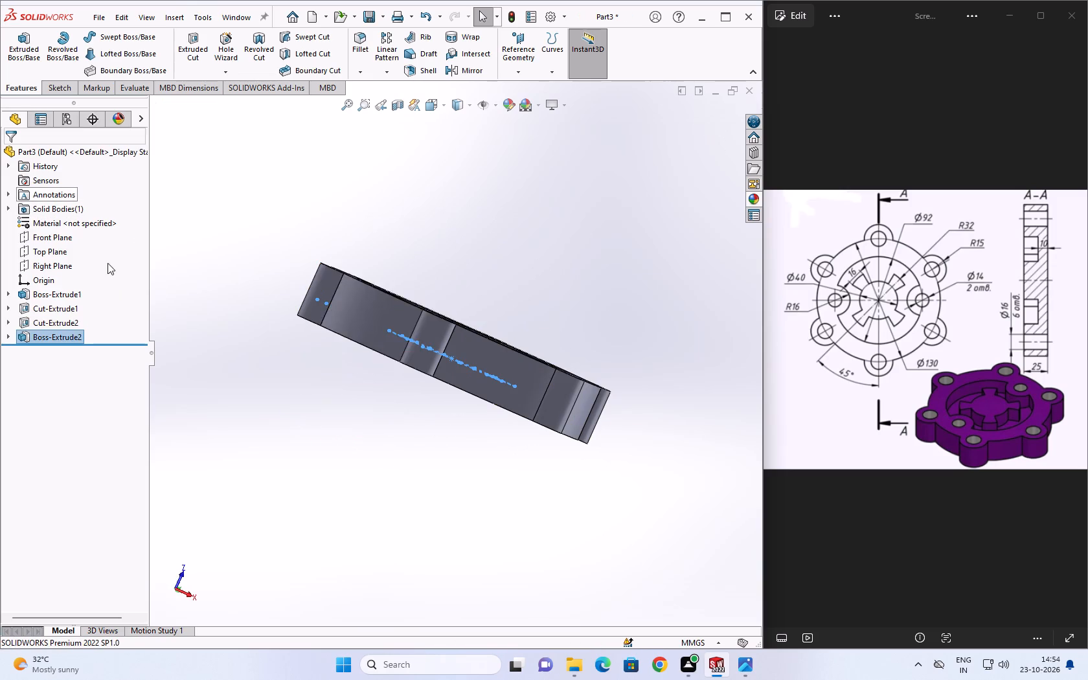
click(531, 249)
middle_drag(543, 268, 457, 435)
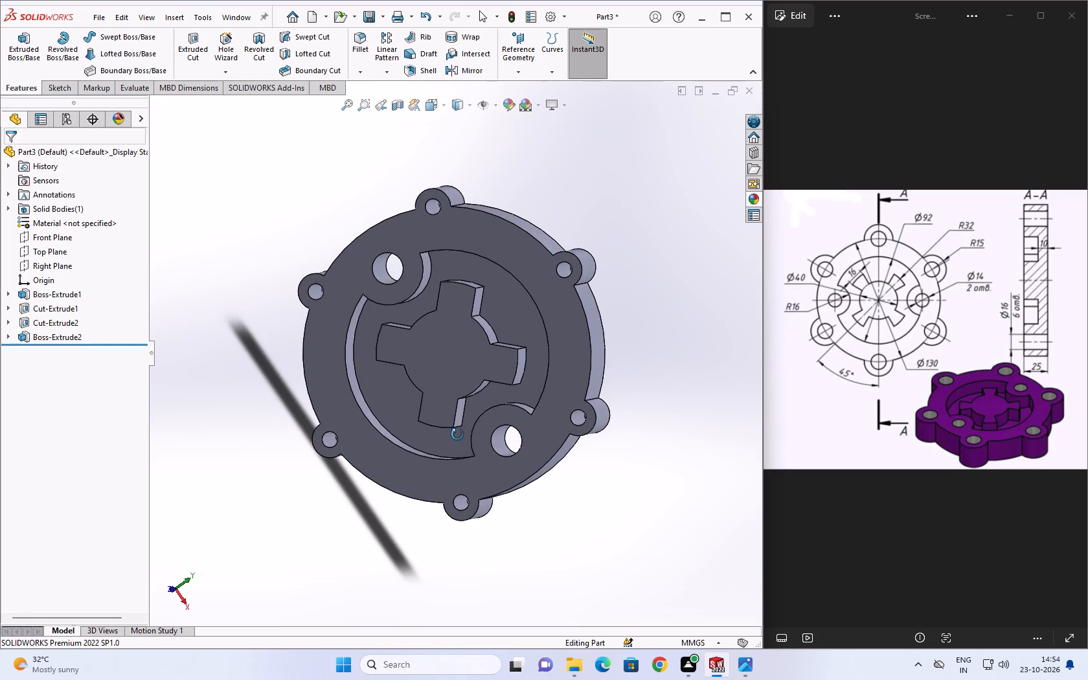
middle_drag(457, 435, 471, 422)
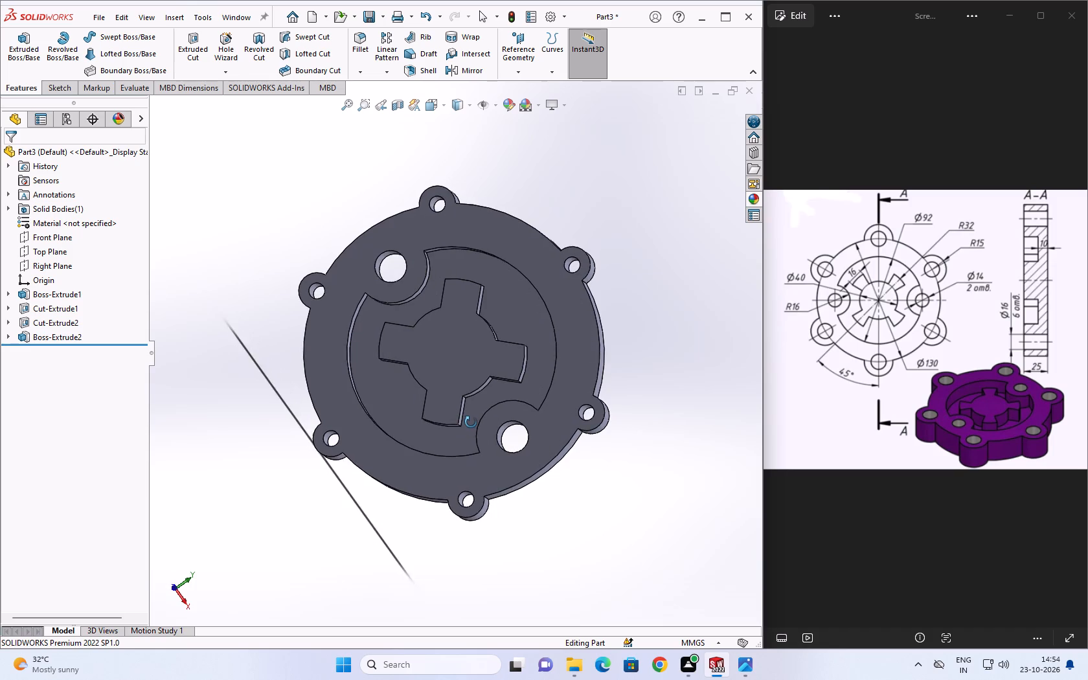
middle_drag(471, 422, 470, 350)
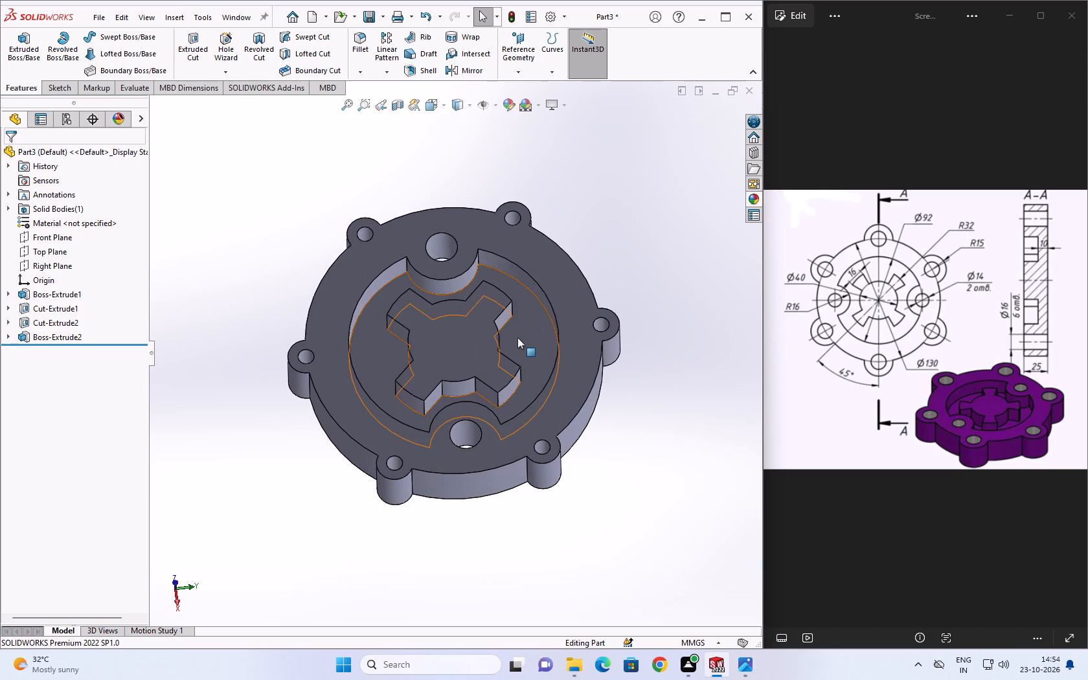
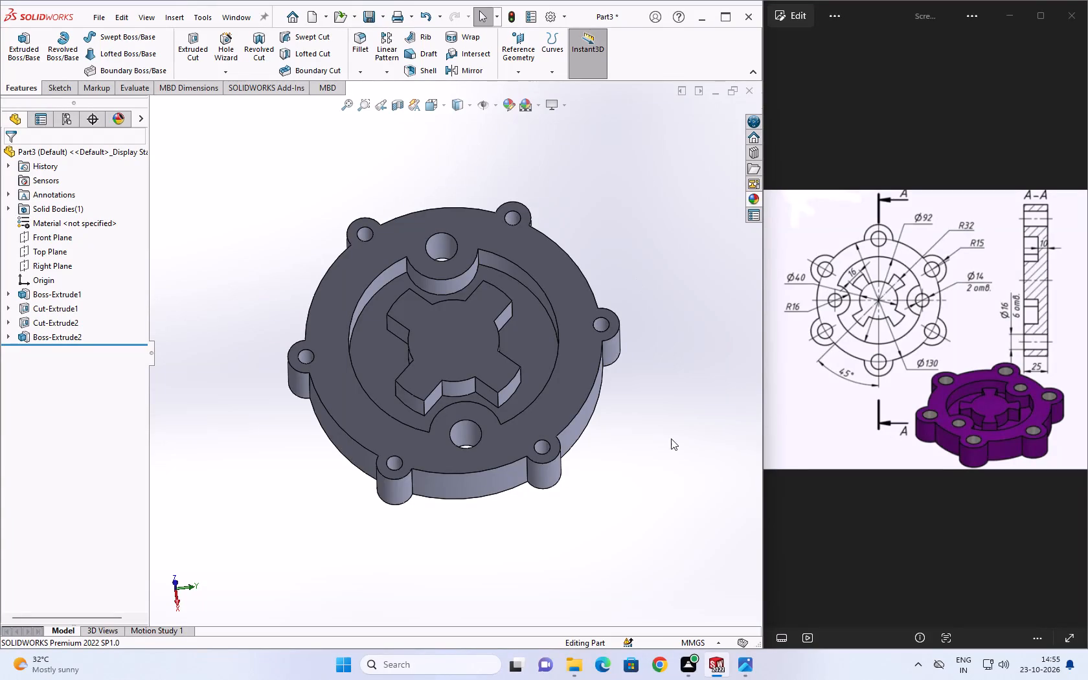
Save the part as Part5 in the Solid Works folder.
click(671, 438)
key(ctrl+s)
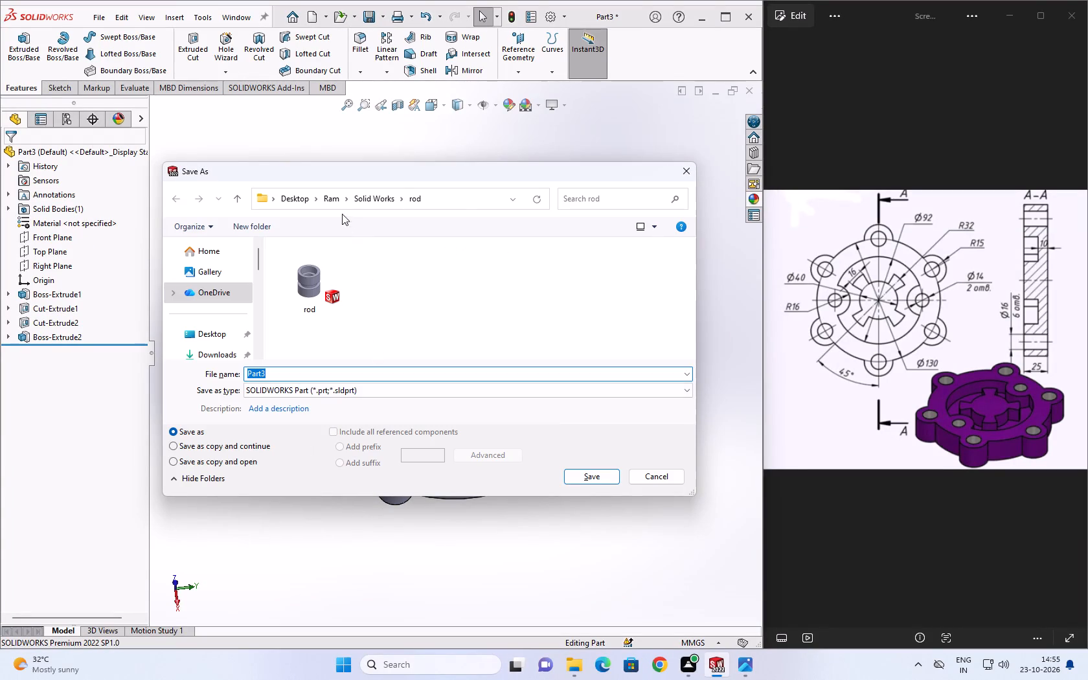
click(363, 198)
scroll(361, 320, down, 5)
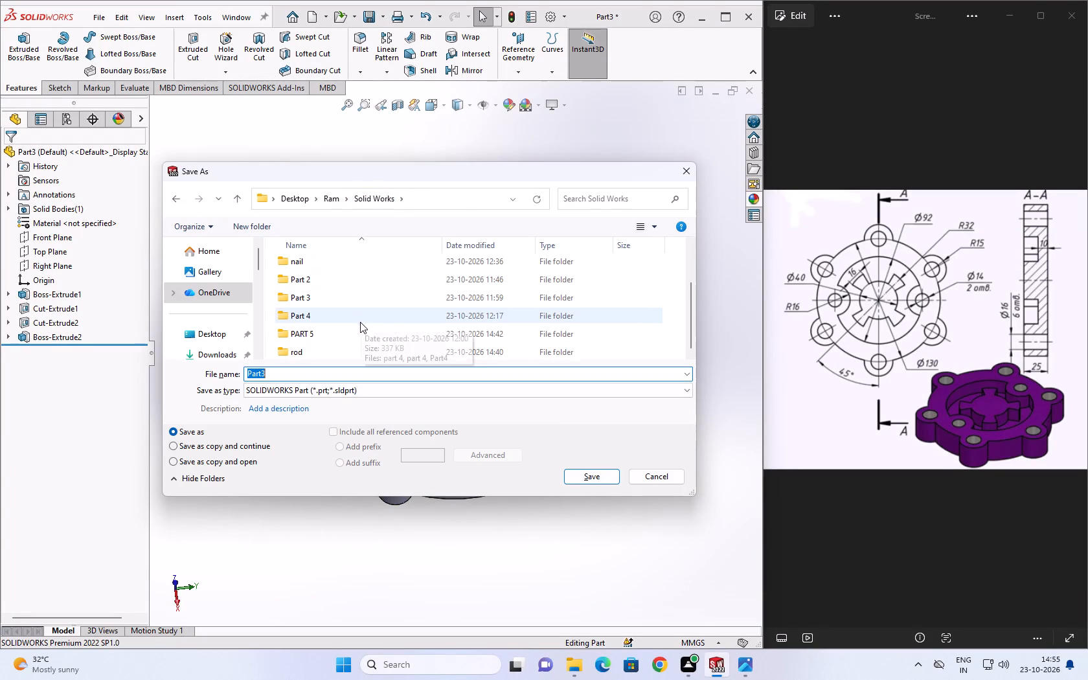
scroll(360, 322, down, 1)
click(347, 334)
triple_click(304, 371)
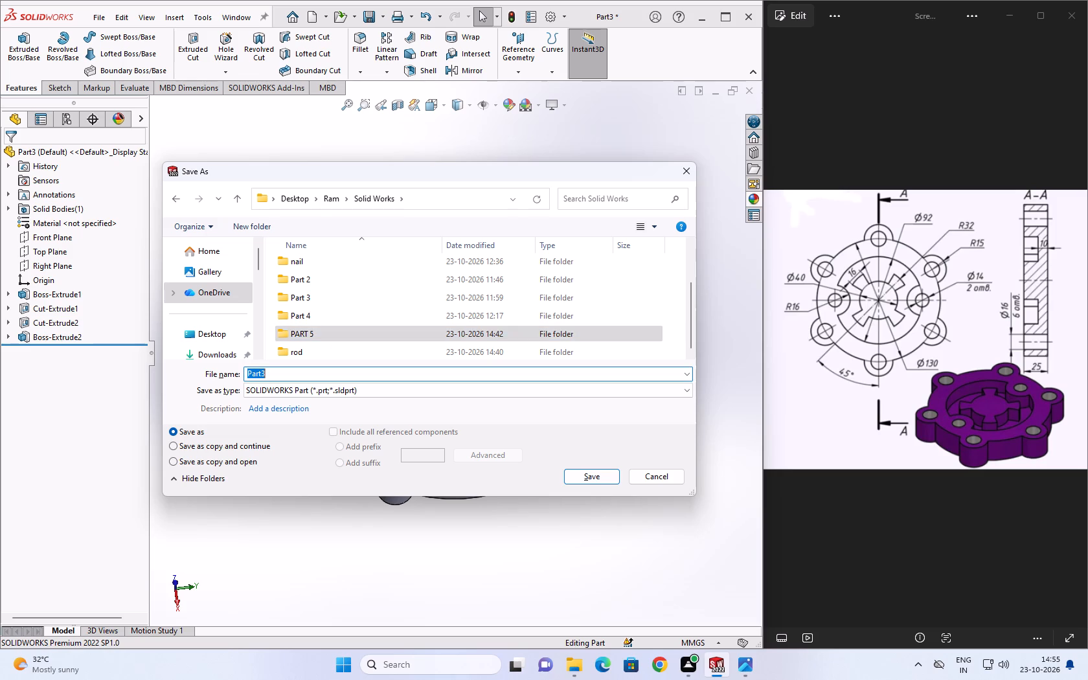
key(BackSpace)
key(5)
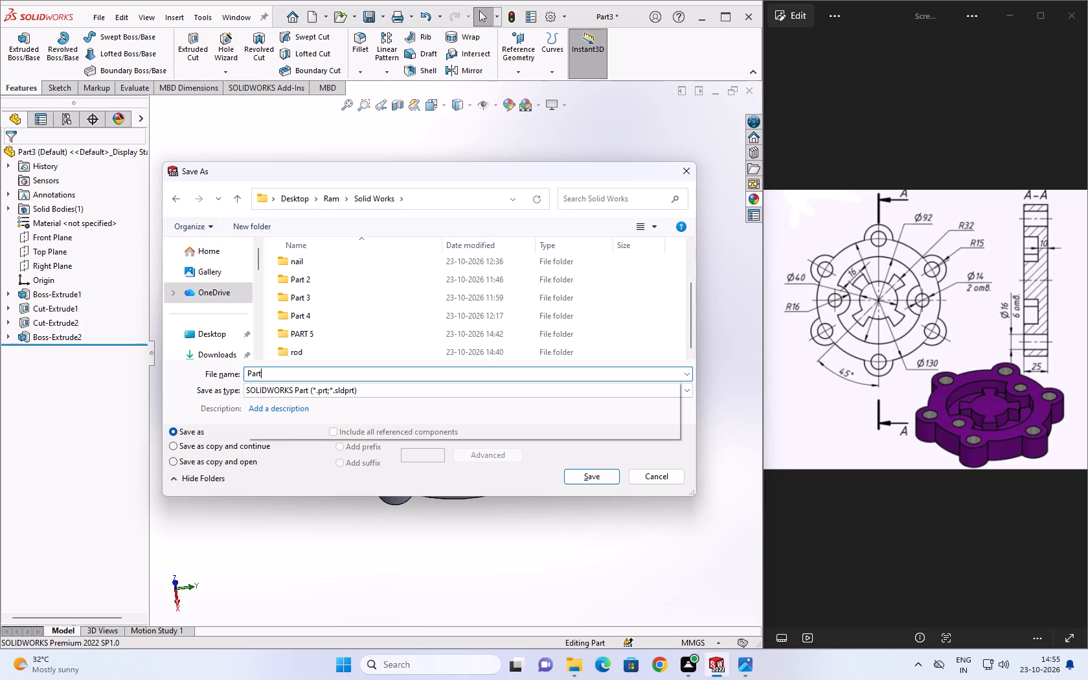
click(592, 479)
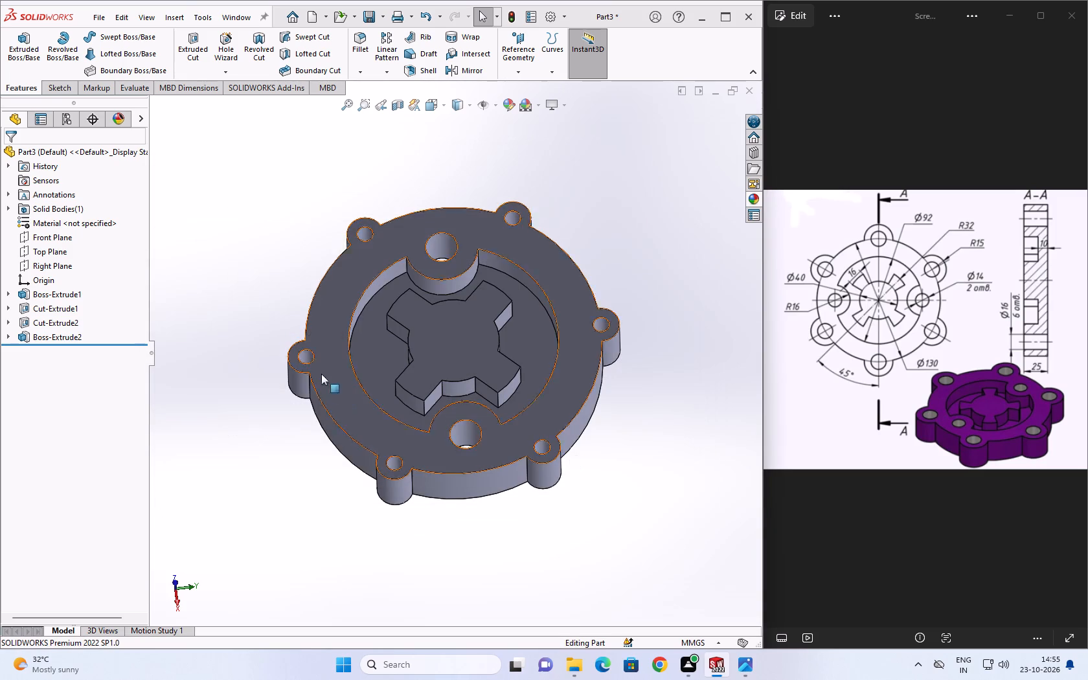
Print the current screen image with Microsoft Print to PDF, saving it as PART 5 in the PART 5 folder inside Solid Works.
key(ctrl+p)
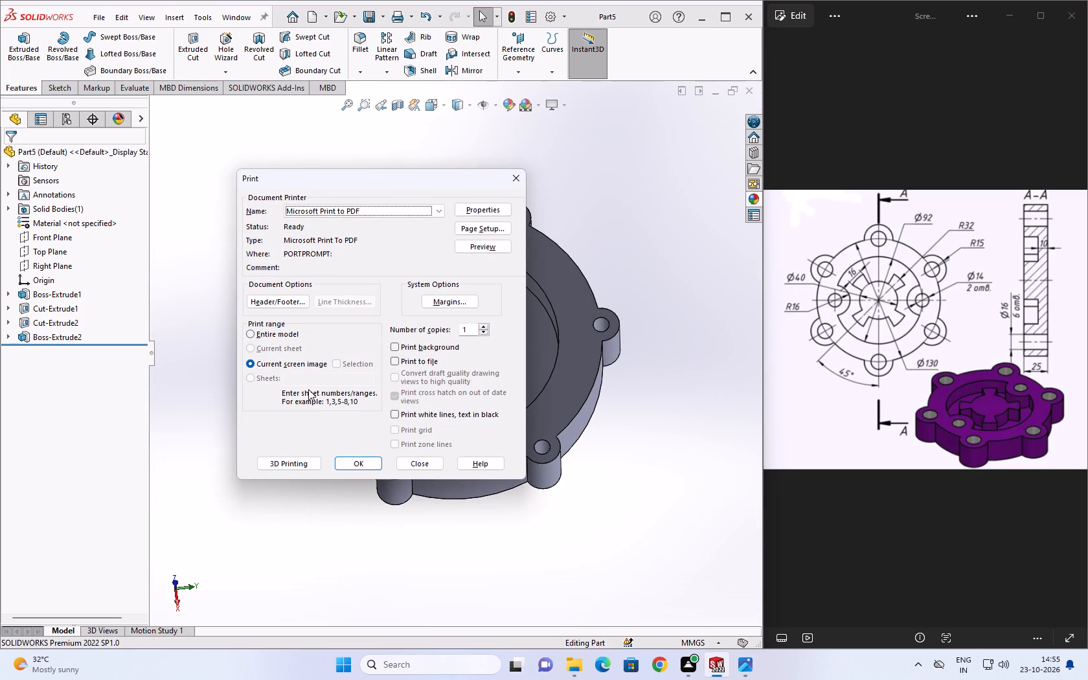
click(353, 459)
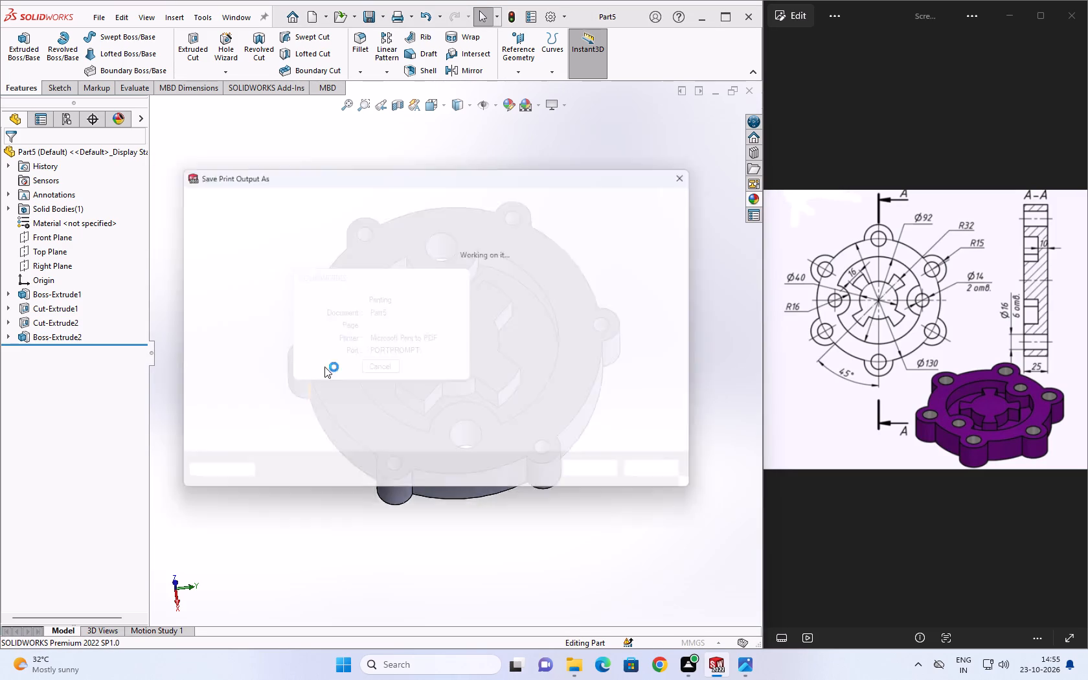
click(392, 197)
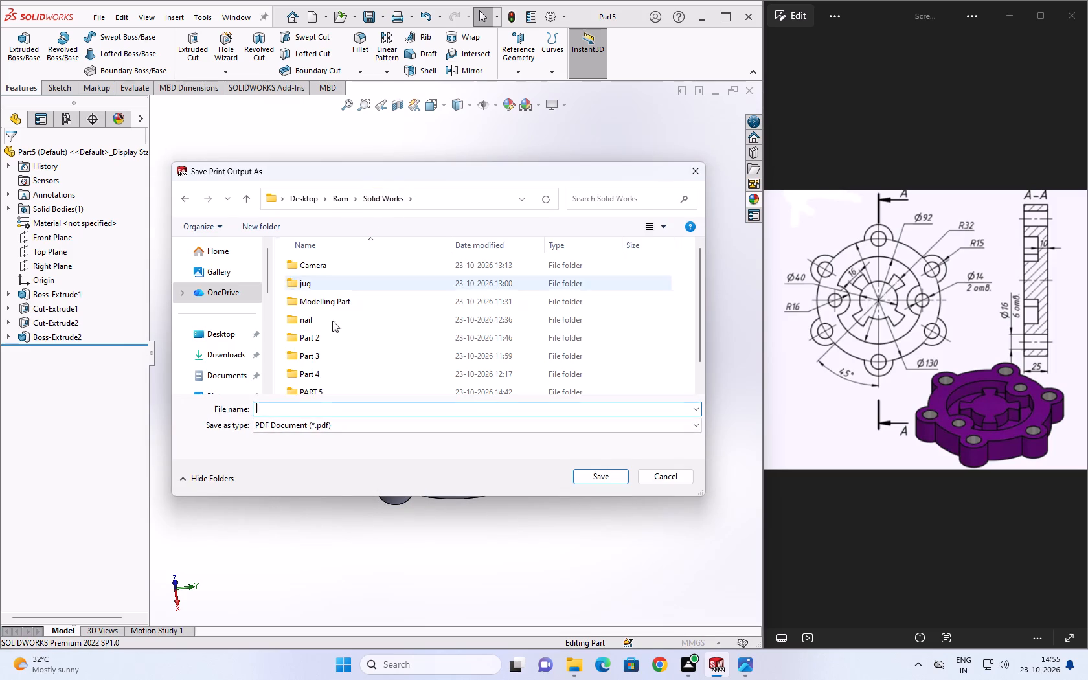
scroll(324, 385, down, 2)
click(330, 367)
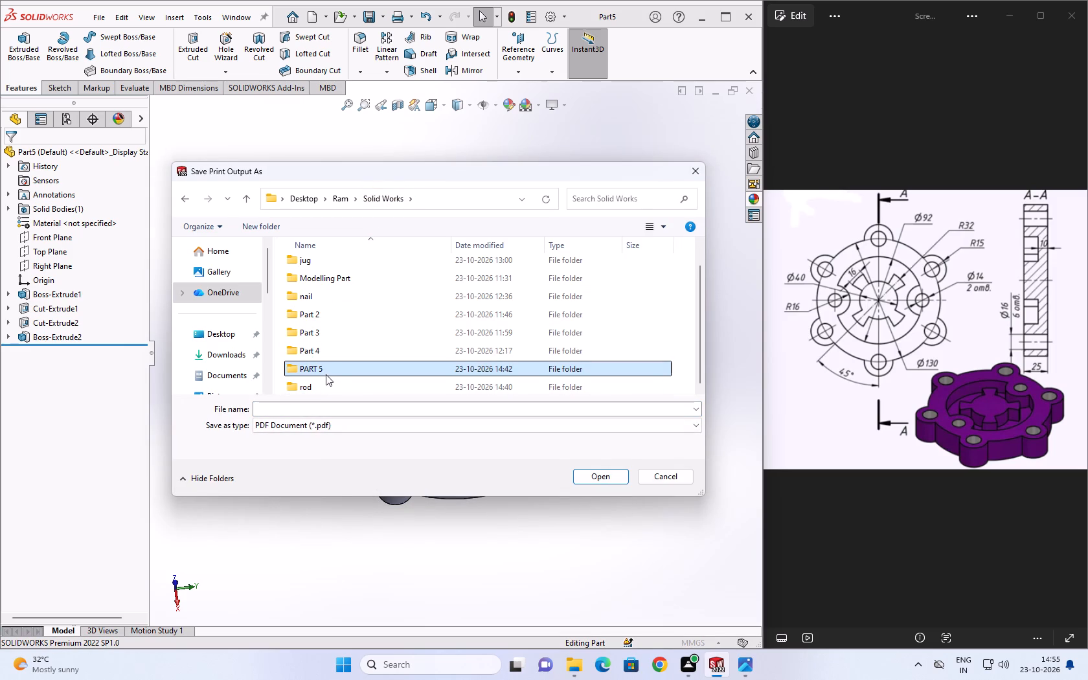
double_click(326, 372)
click(299, 406)
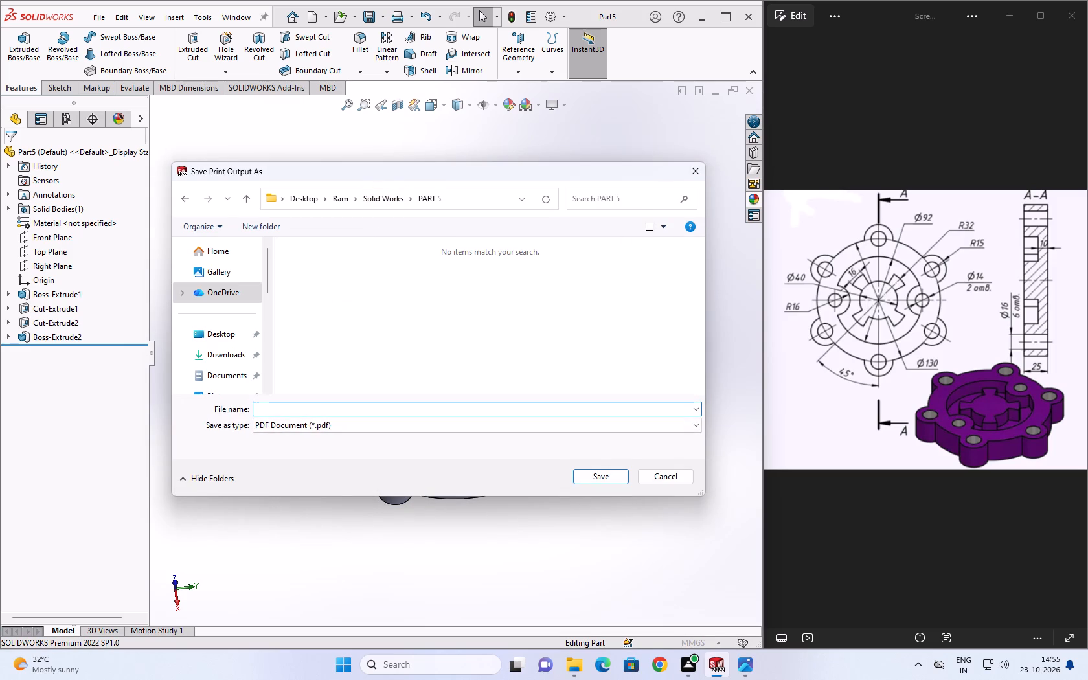
key(p)
text(ART)
key(5)
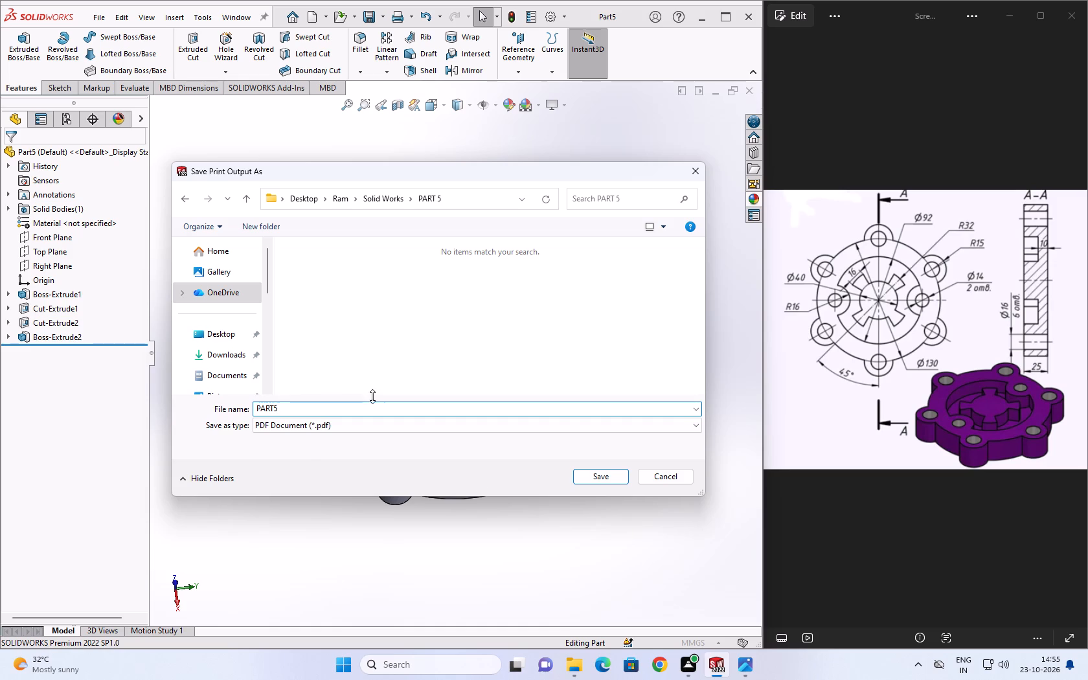
key(BackSpace)
key(space)
text(5)
key(Return)
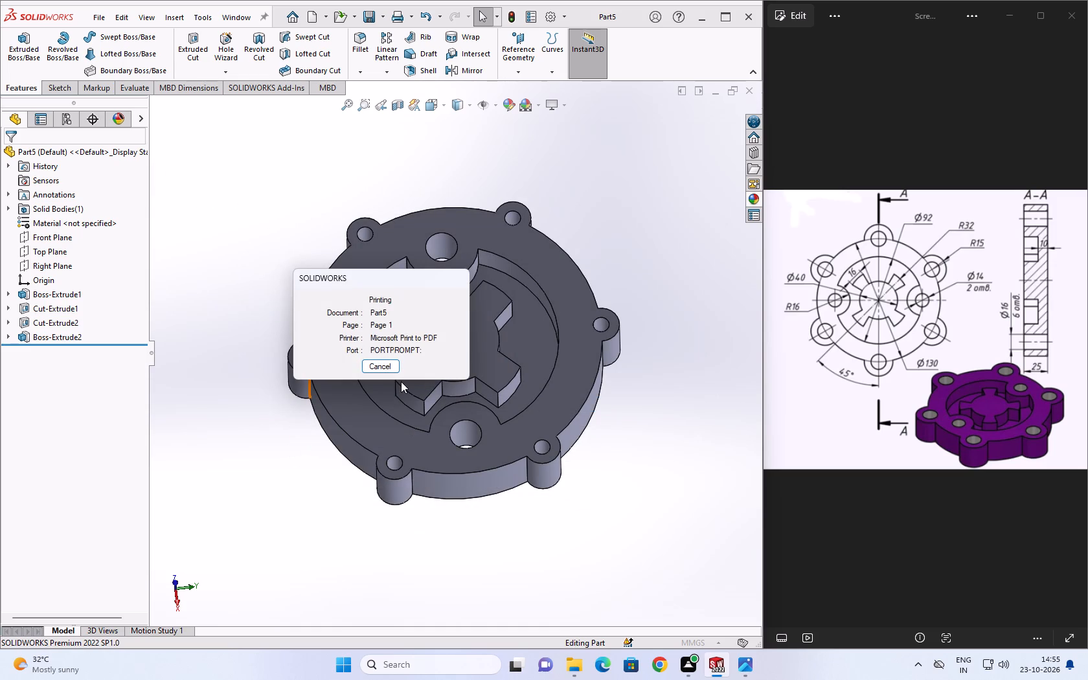